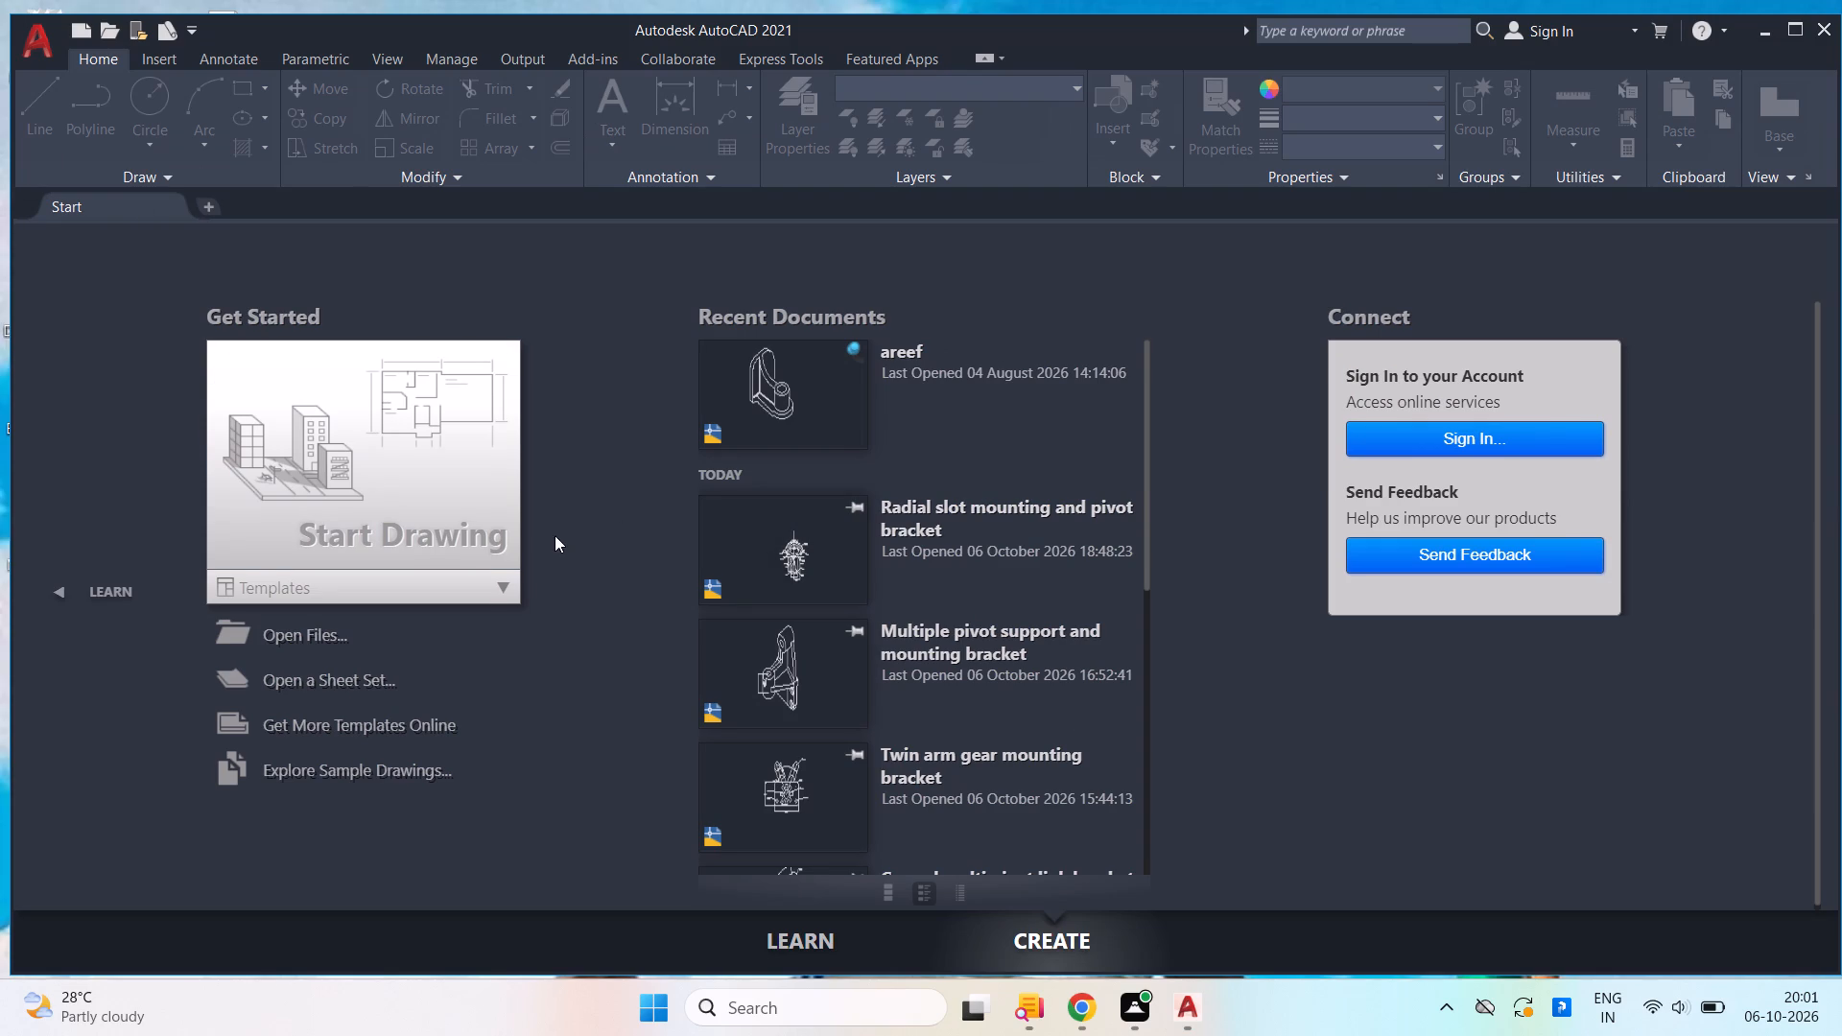
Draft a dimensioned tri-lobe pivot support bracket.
Create a new drawing from the acad.dwt template.
left_click(505, 593)
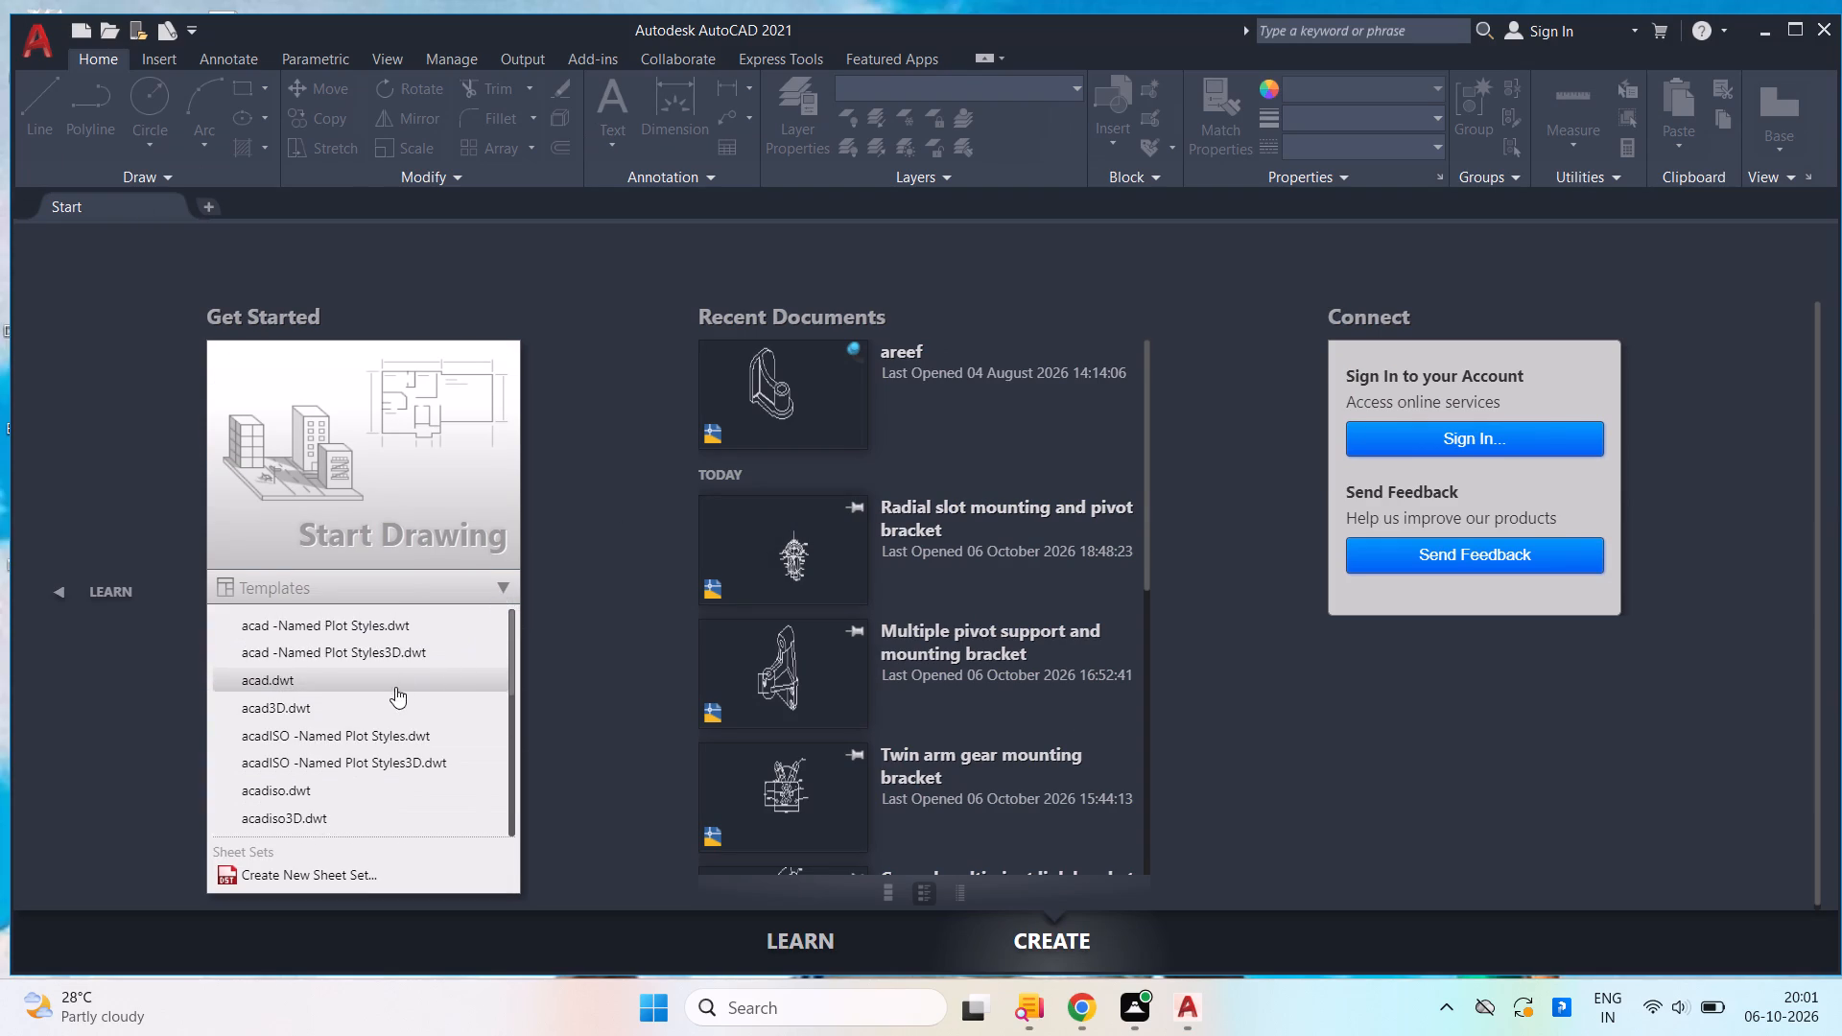
left_click(387, 687)
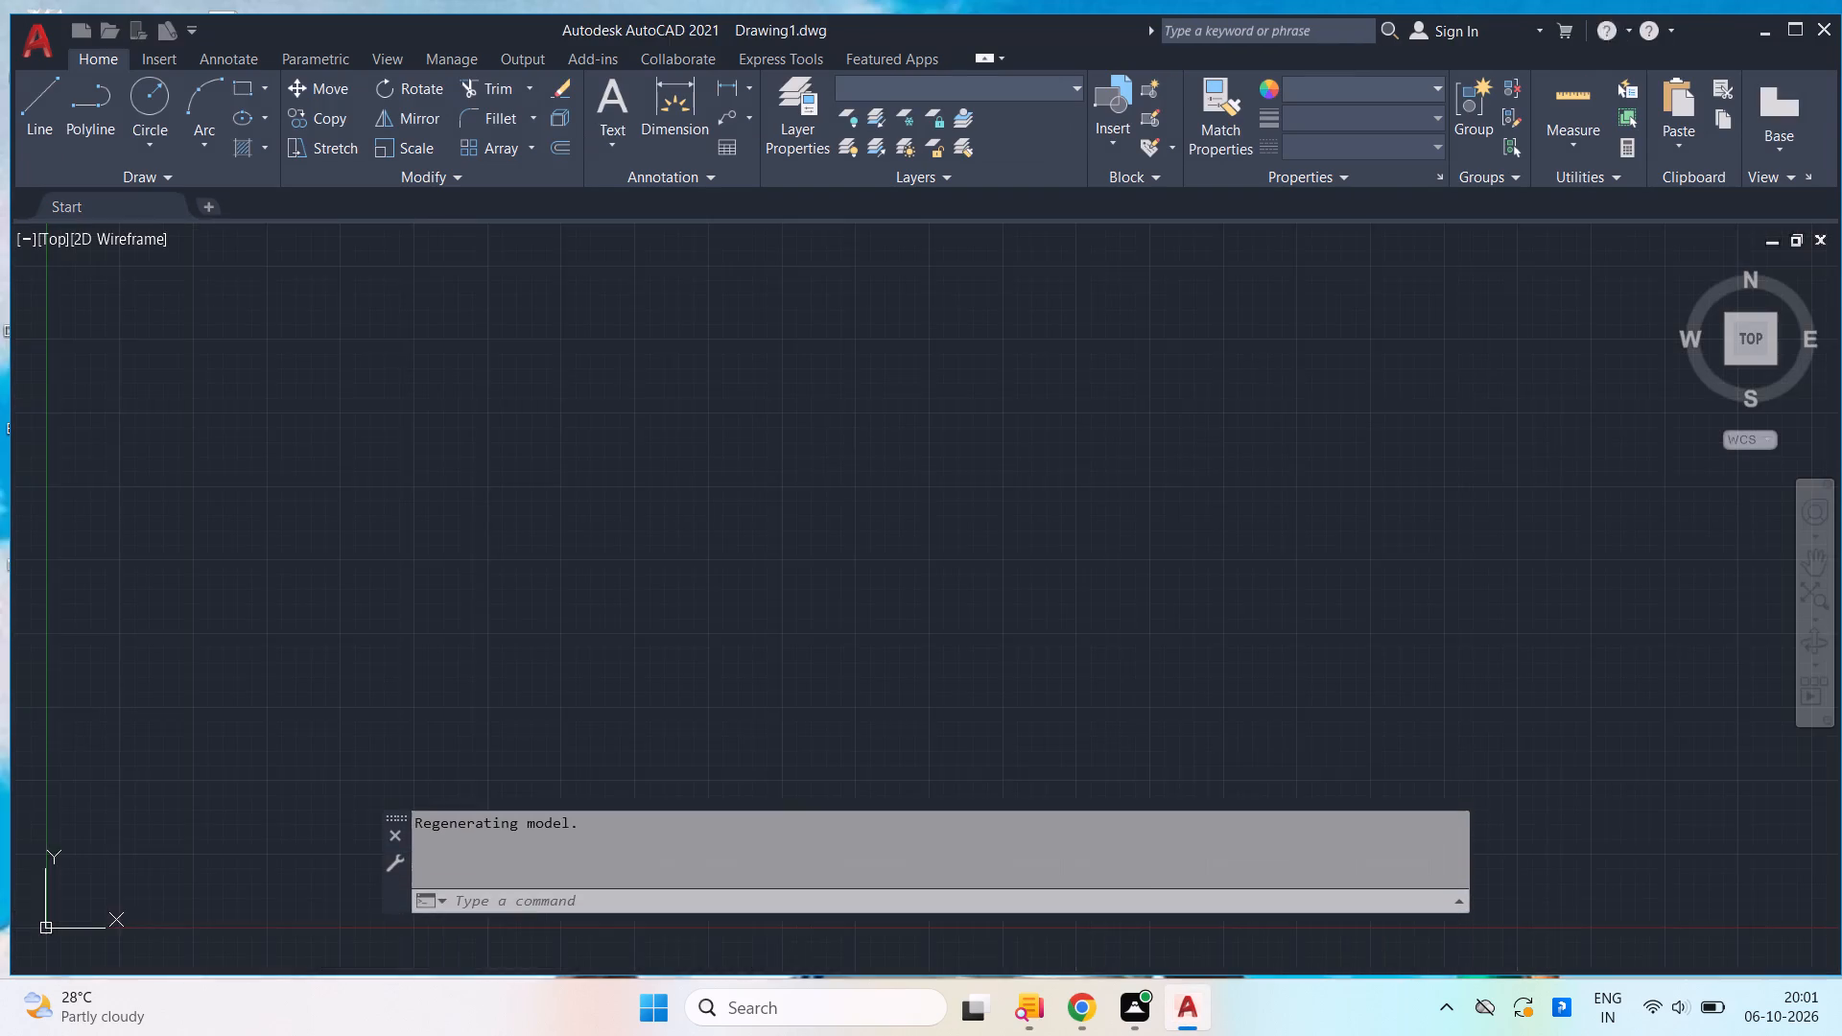
Turn on command log recording for the drawing with LOGFILEON.
scroll(824, 489, "down", 6)
middle_click_drag(927, 509, 2, 1022)
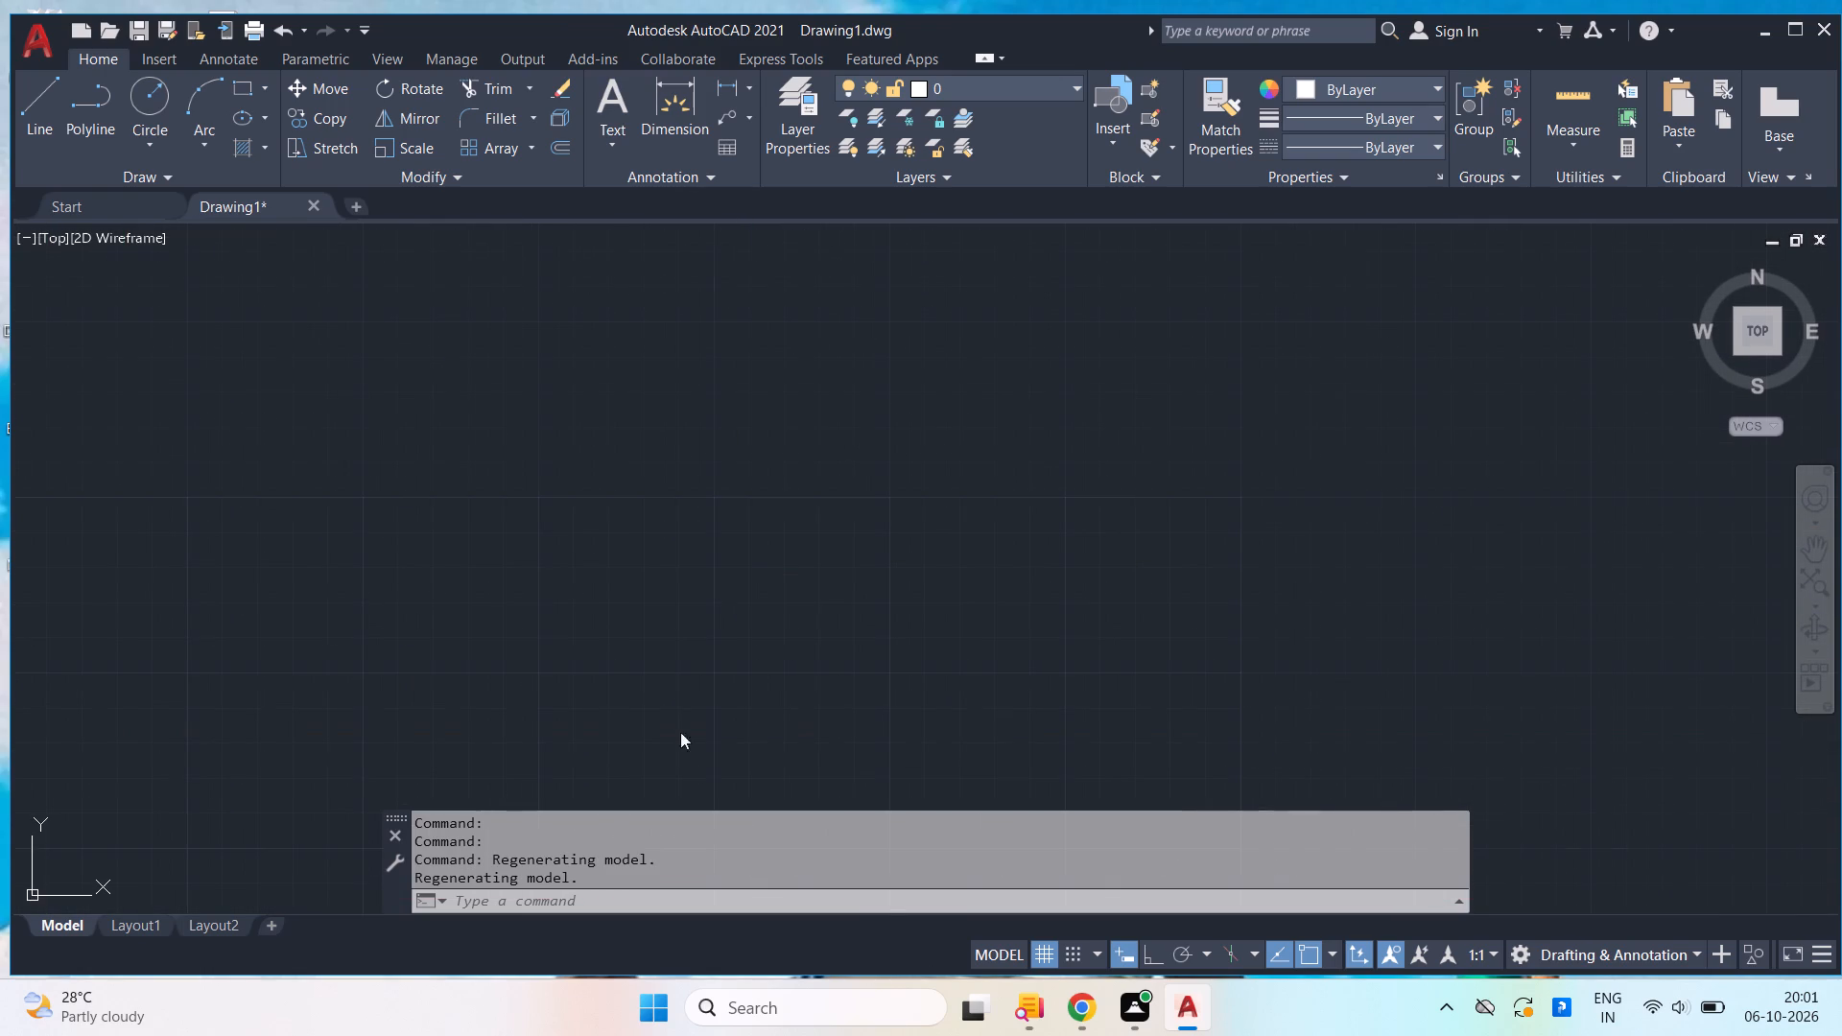
middle_click_drag(873, 502, 444, 797)
scroll(507, 766, "up", 1)
type("lo")
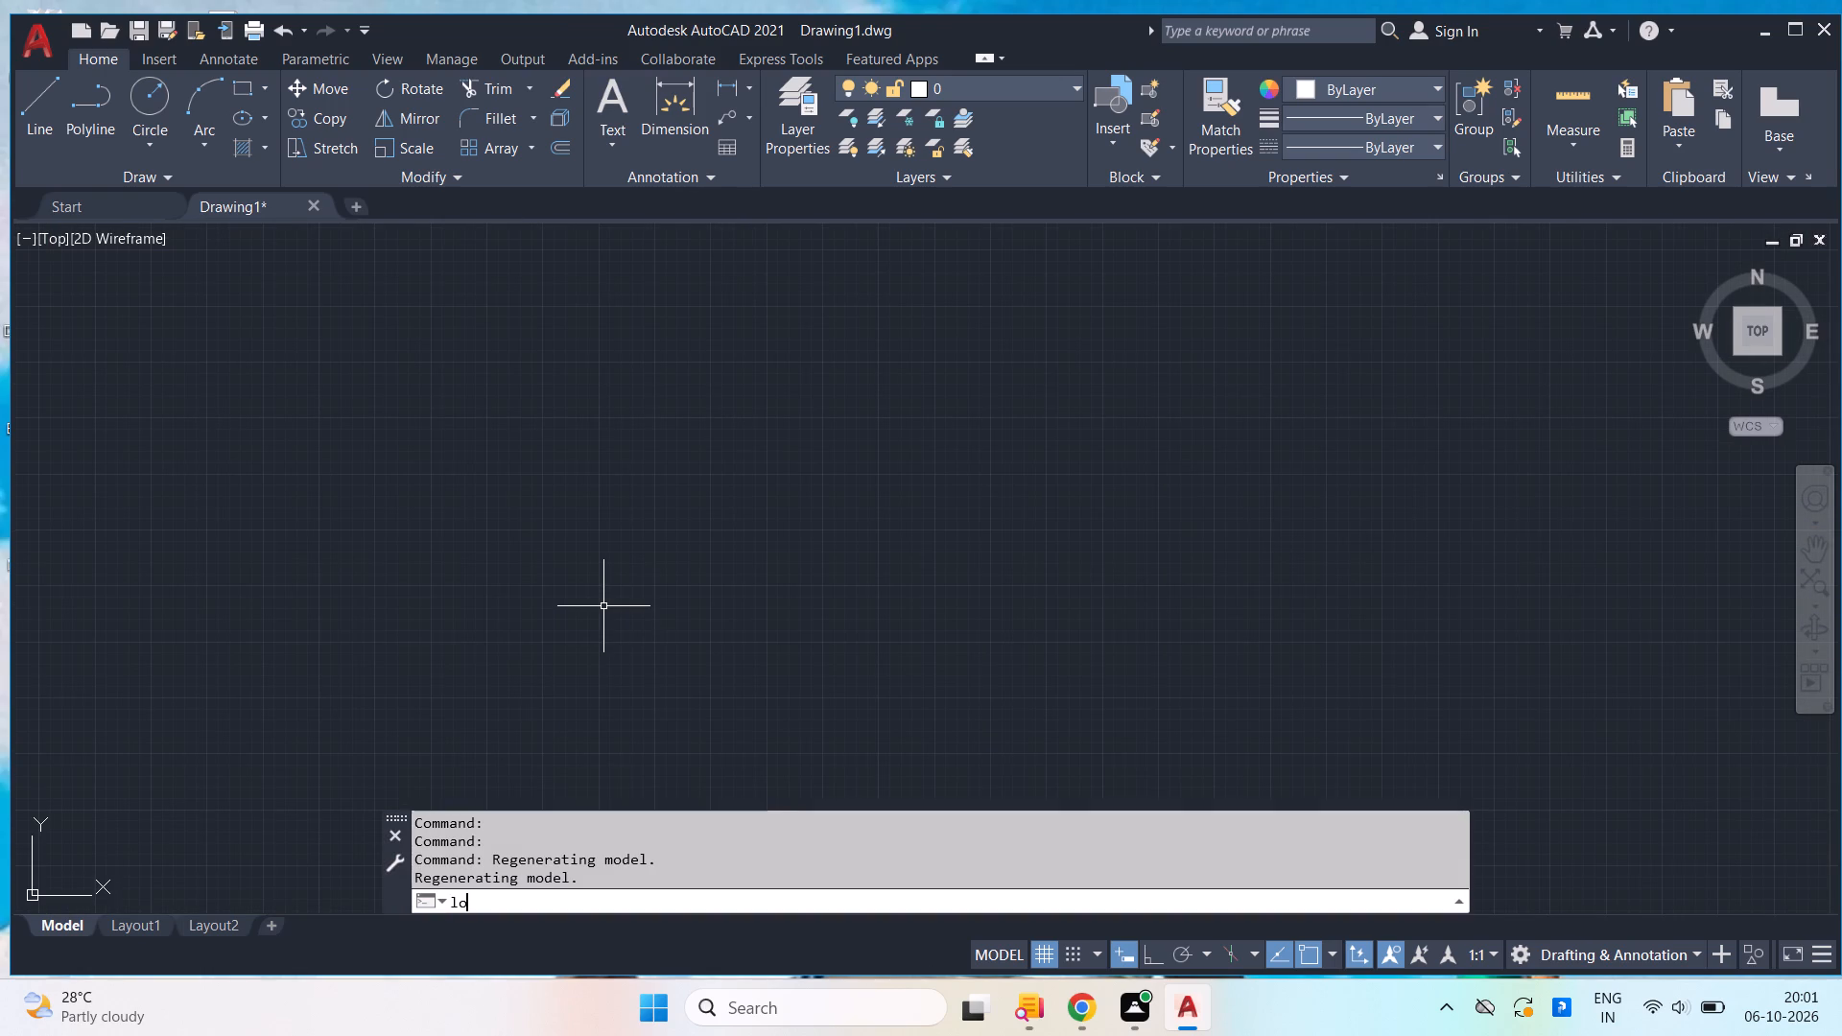
key("g")
left_click(590, 698)
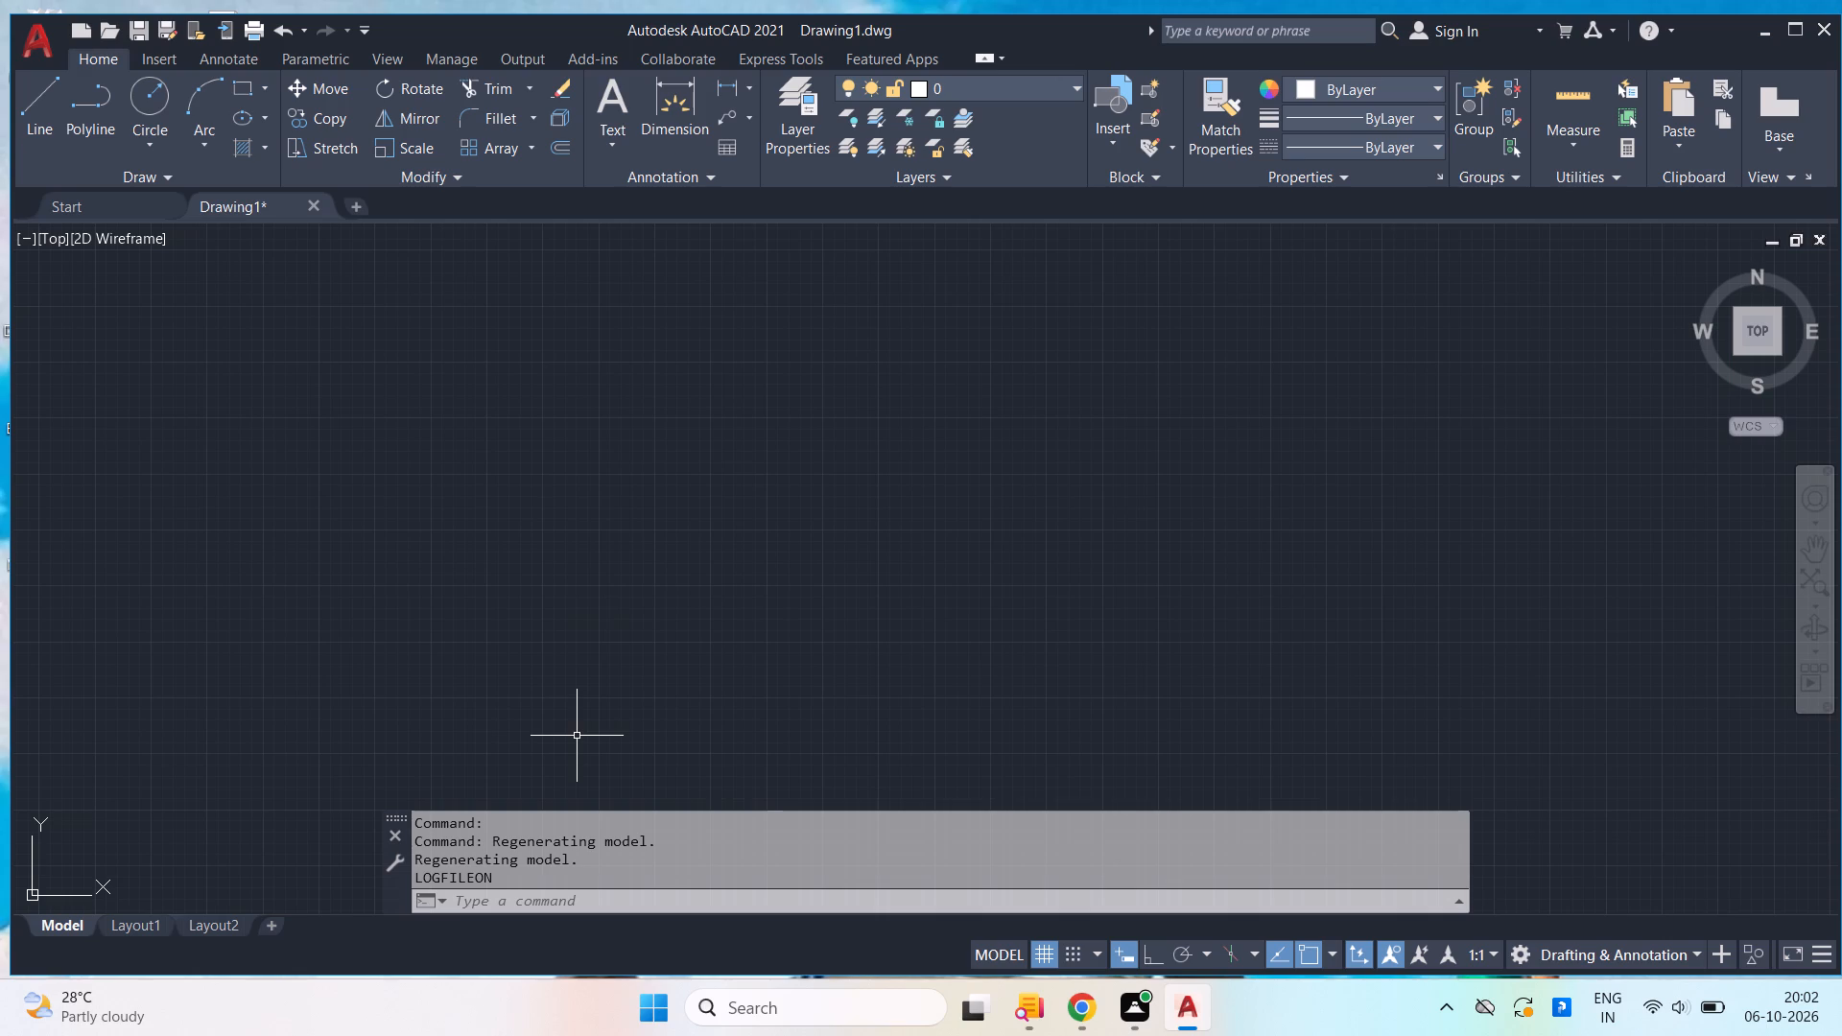
Draw a horizontal line 80 units long in the empty drawing area, with Ortho mode switched on.
type("l")
key("space")
left_click(534, 643)
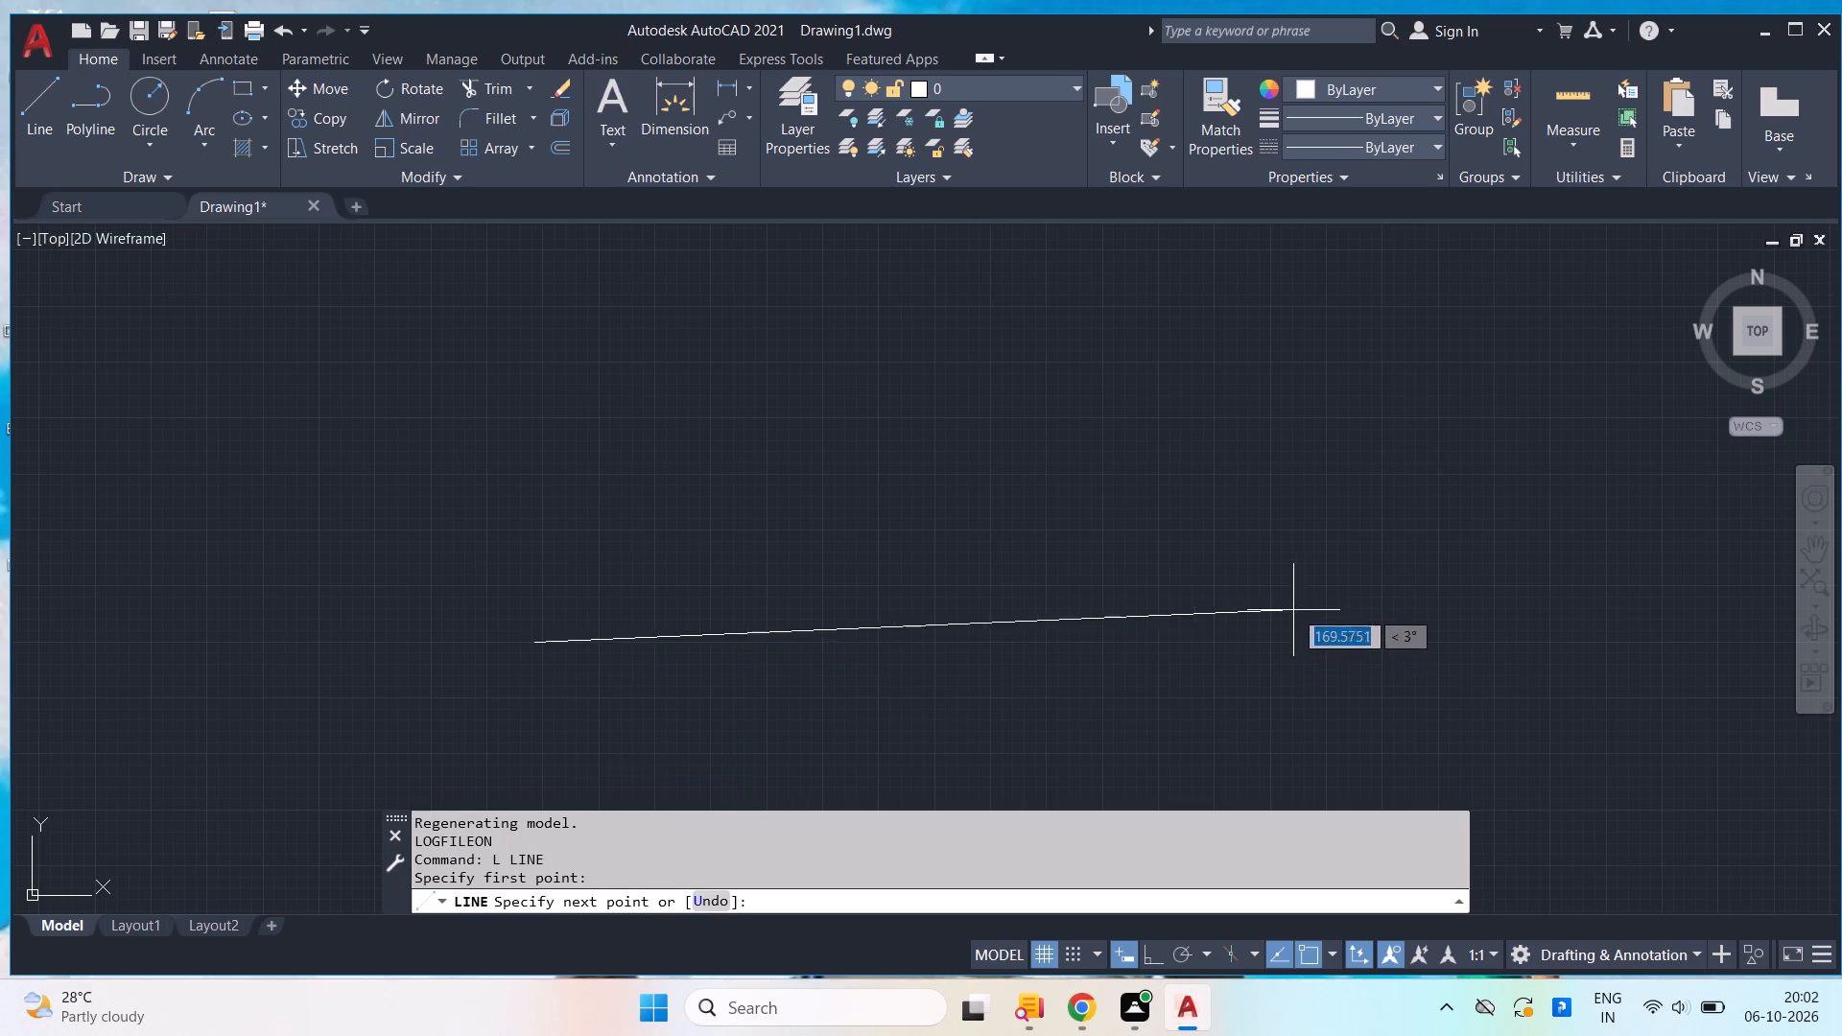
left_click(1150, 959)
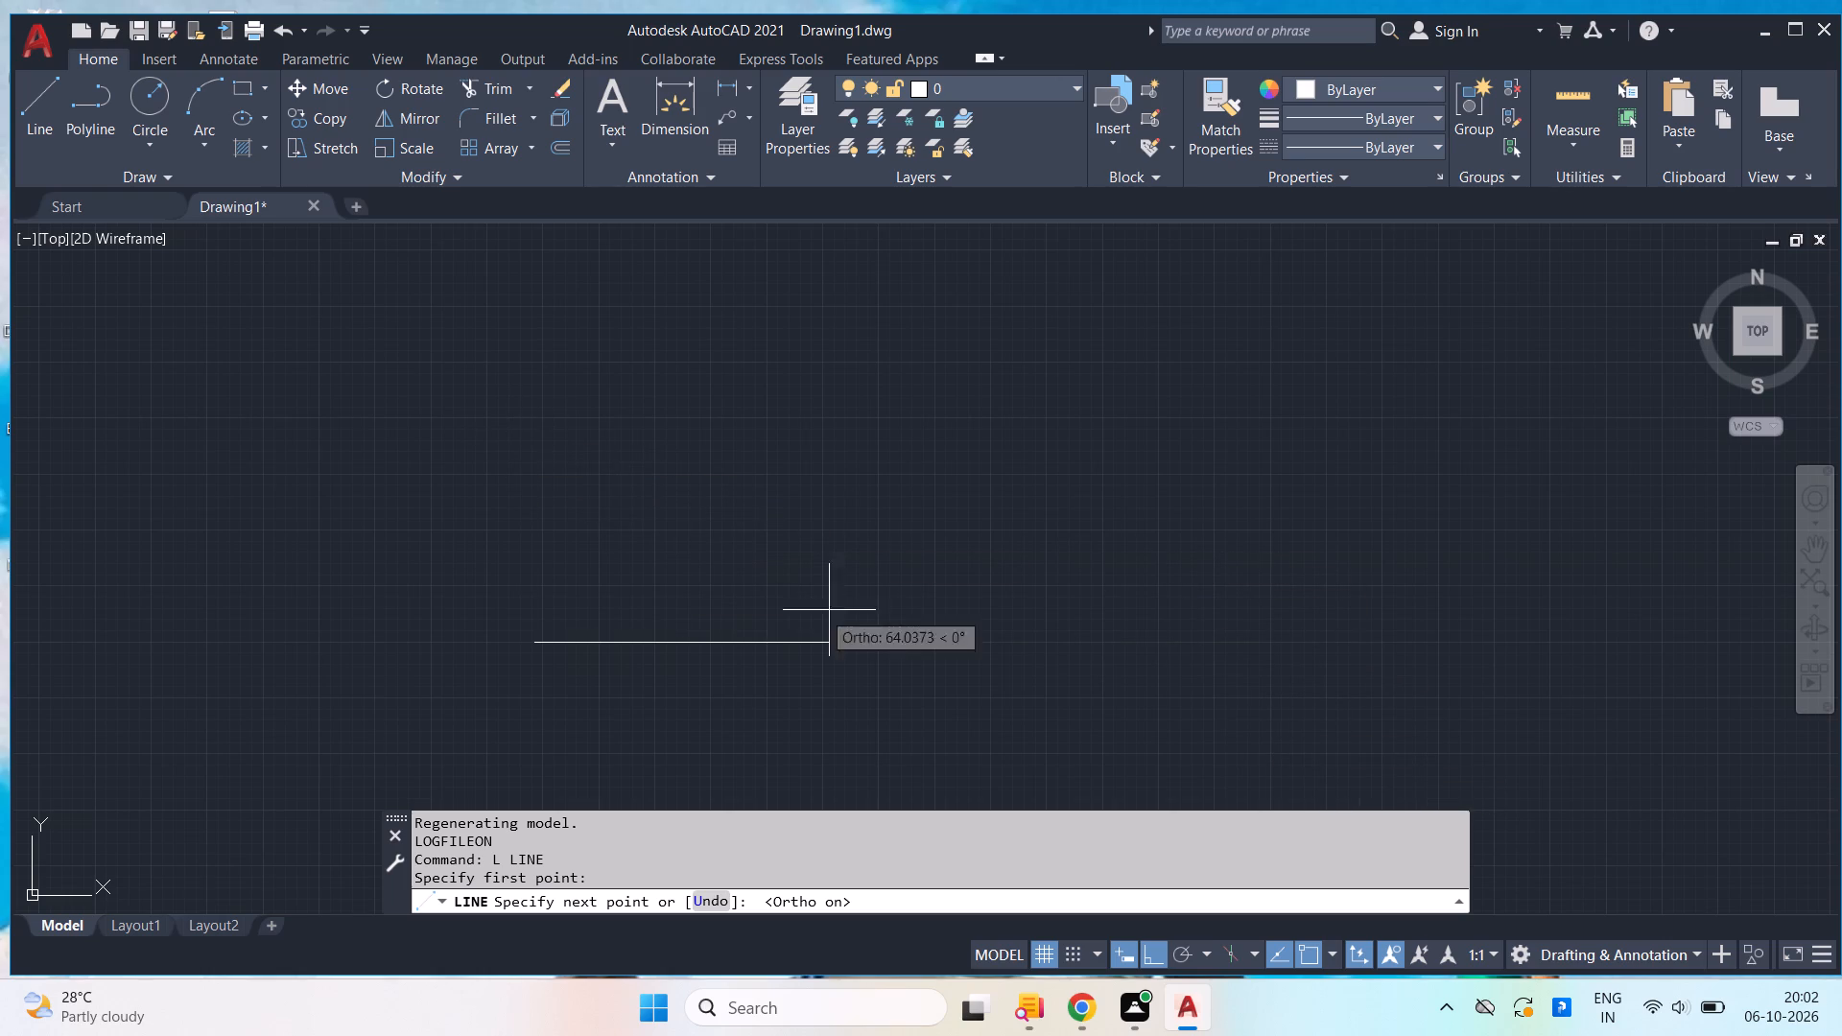
type("80")
key("Return")
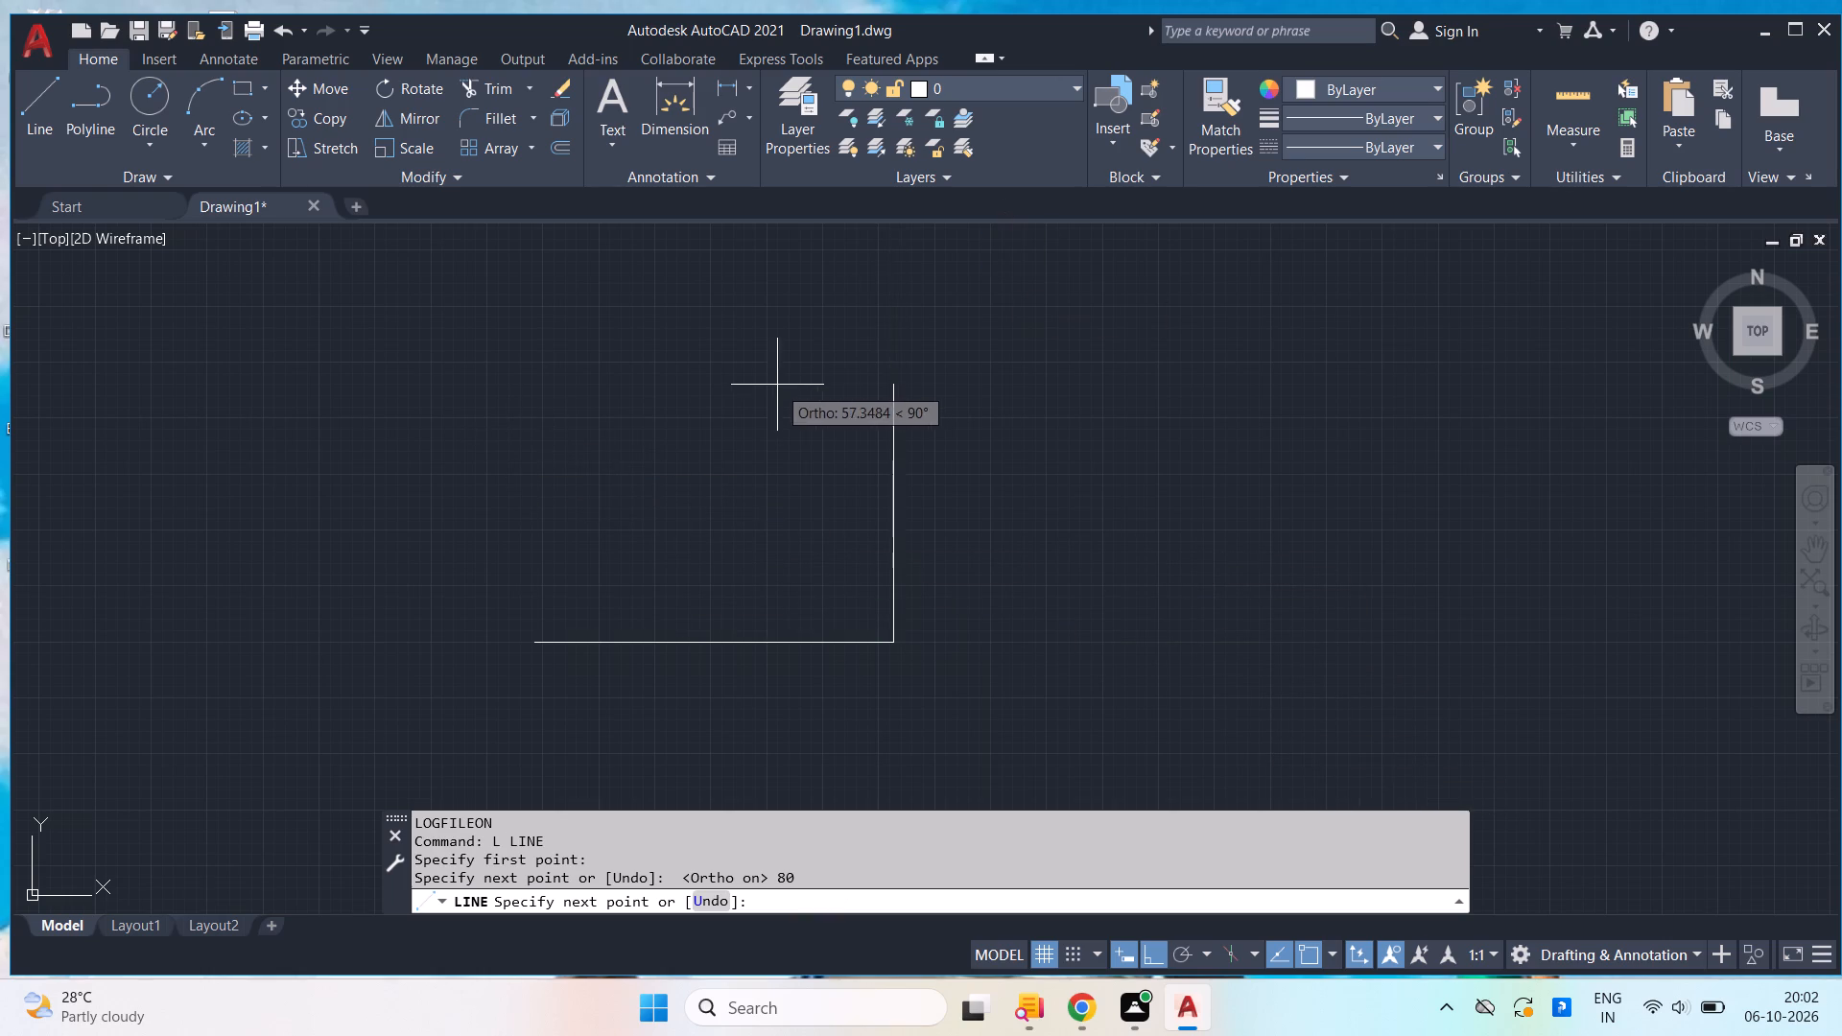
key("space")
Draw a vertical line 17 units upward from the right endpoint of the horizontal line.
scroll(782, 382, "down", 3)
middle_click_drag(824, 470, 838, 593)
scroll(824, 471, "down", 1)
scroll(838, 593, "up", 1)
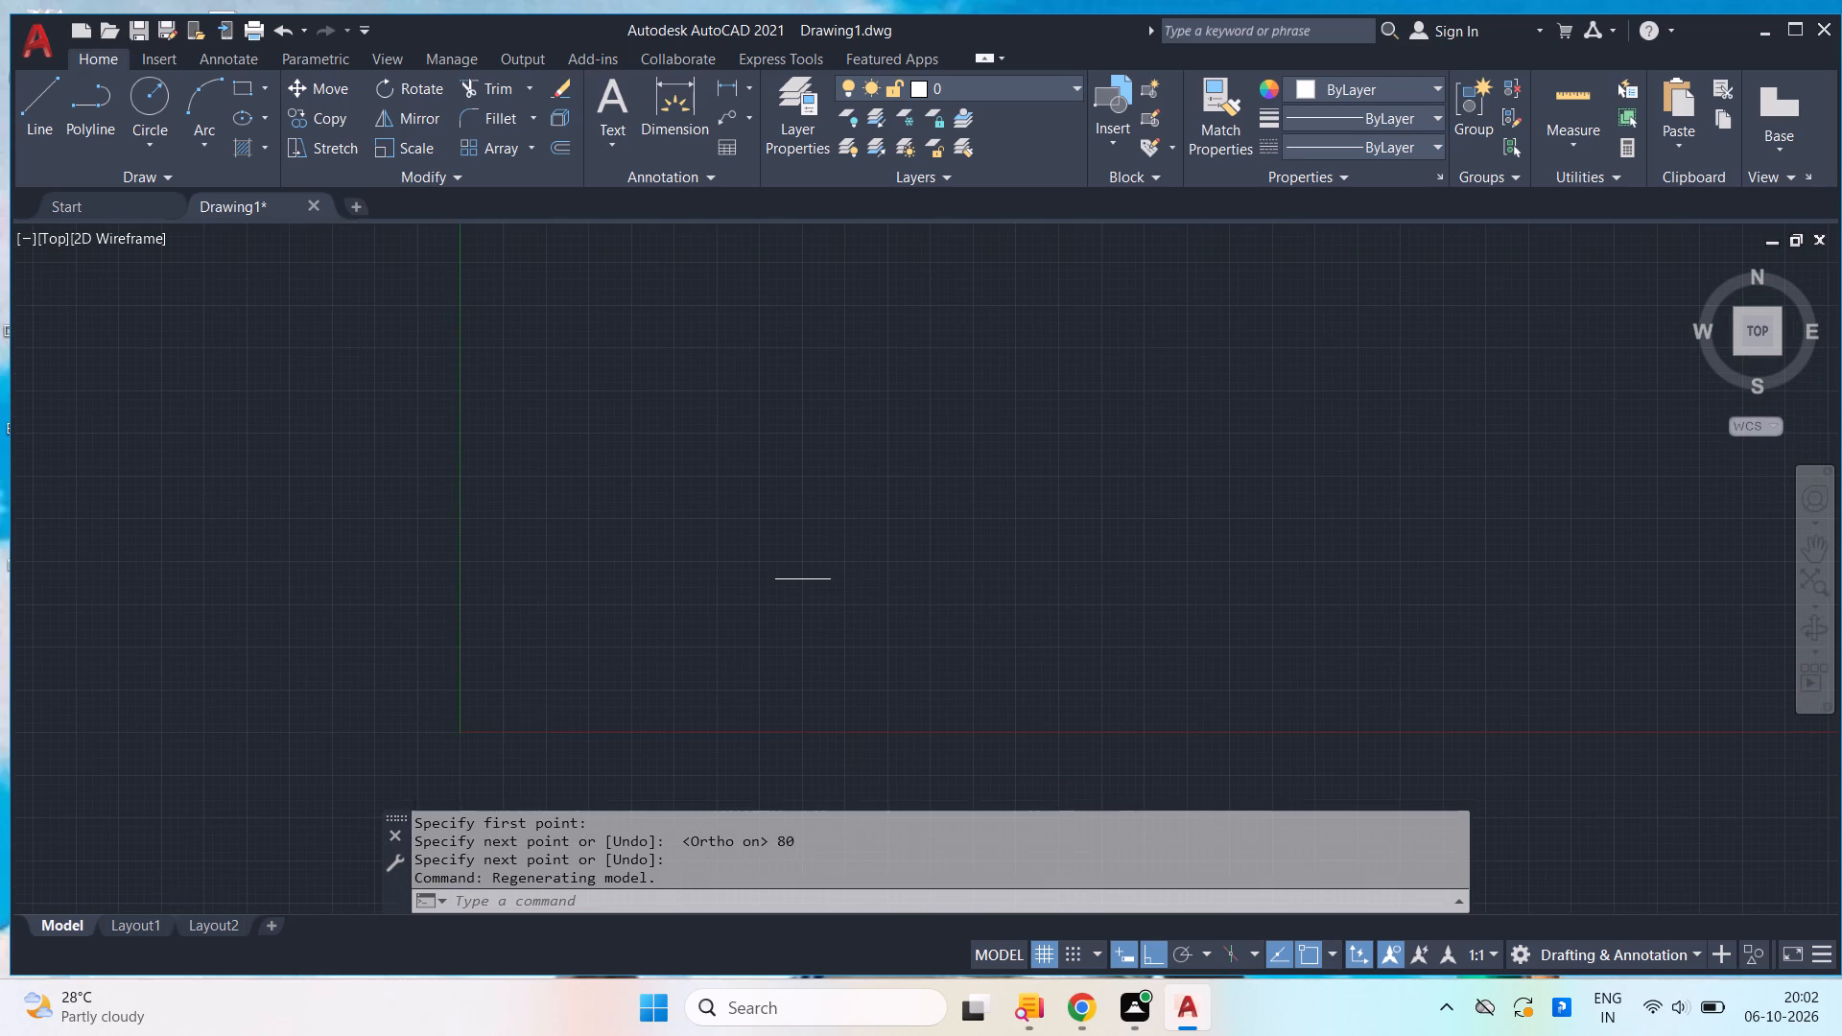
scroll(838, 593, "up", 2)
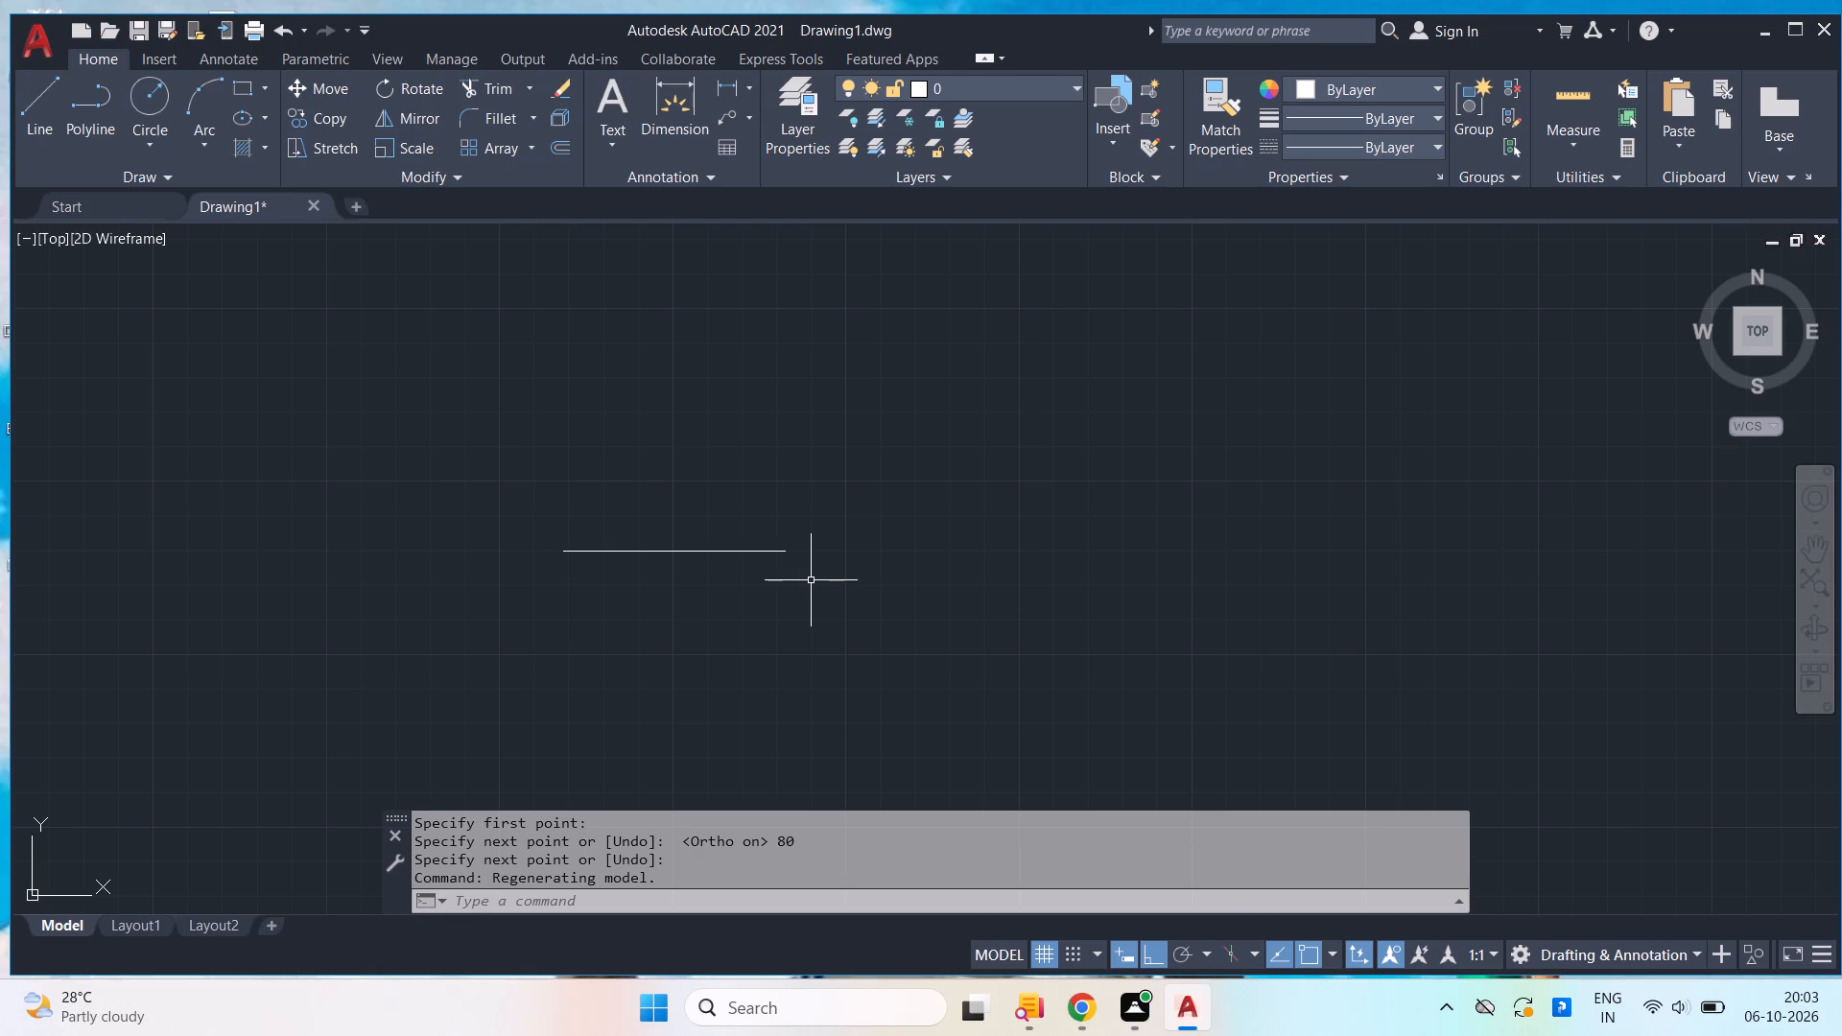
key("l")
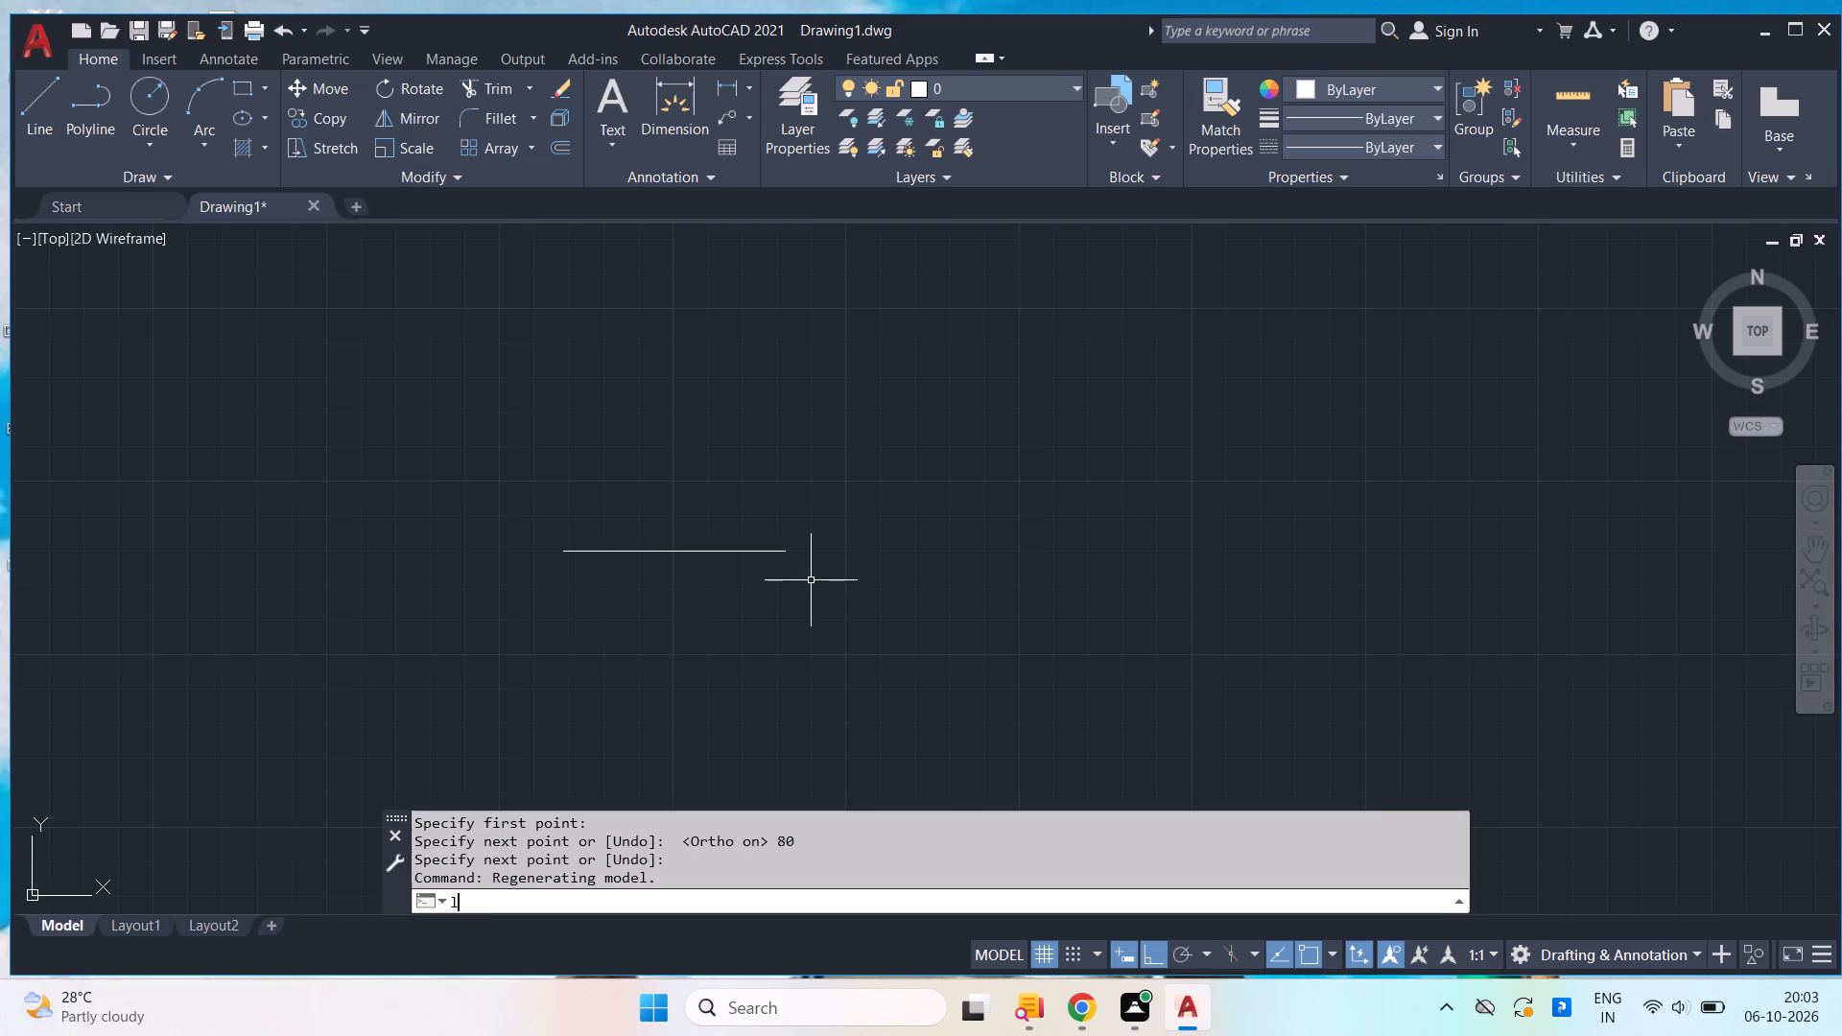
key("Return")
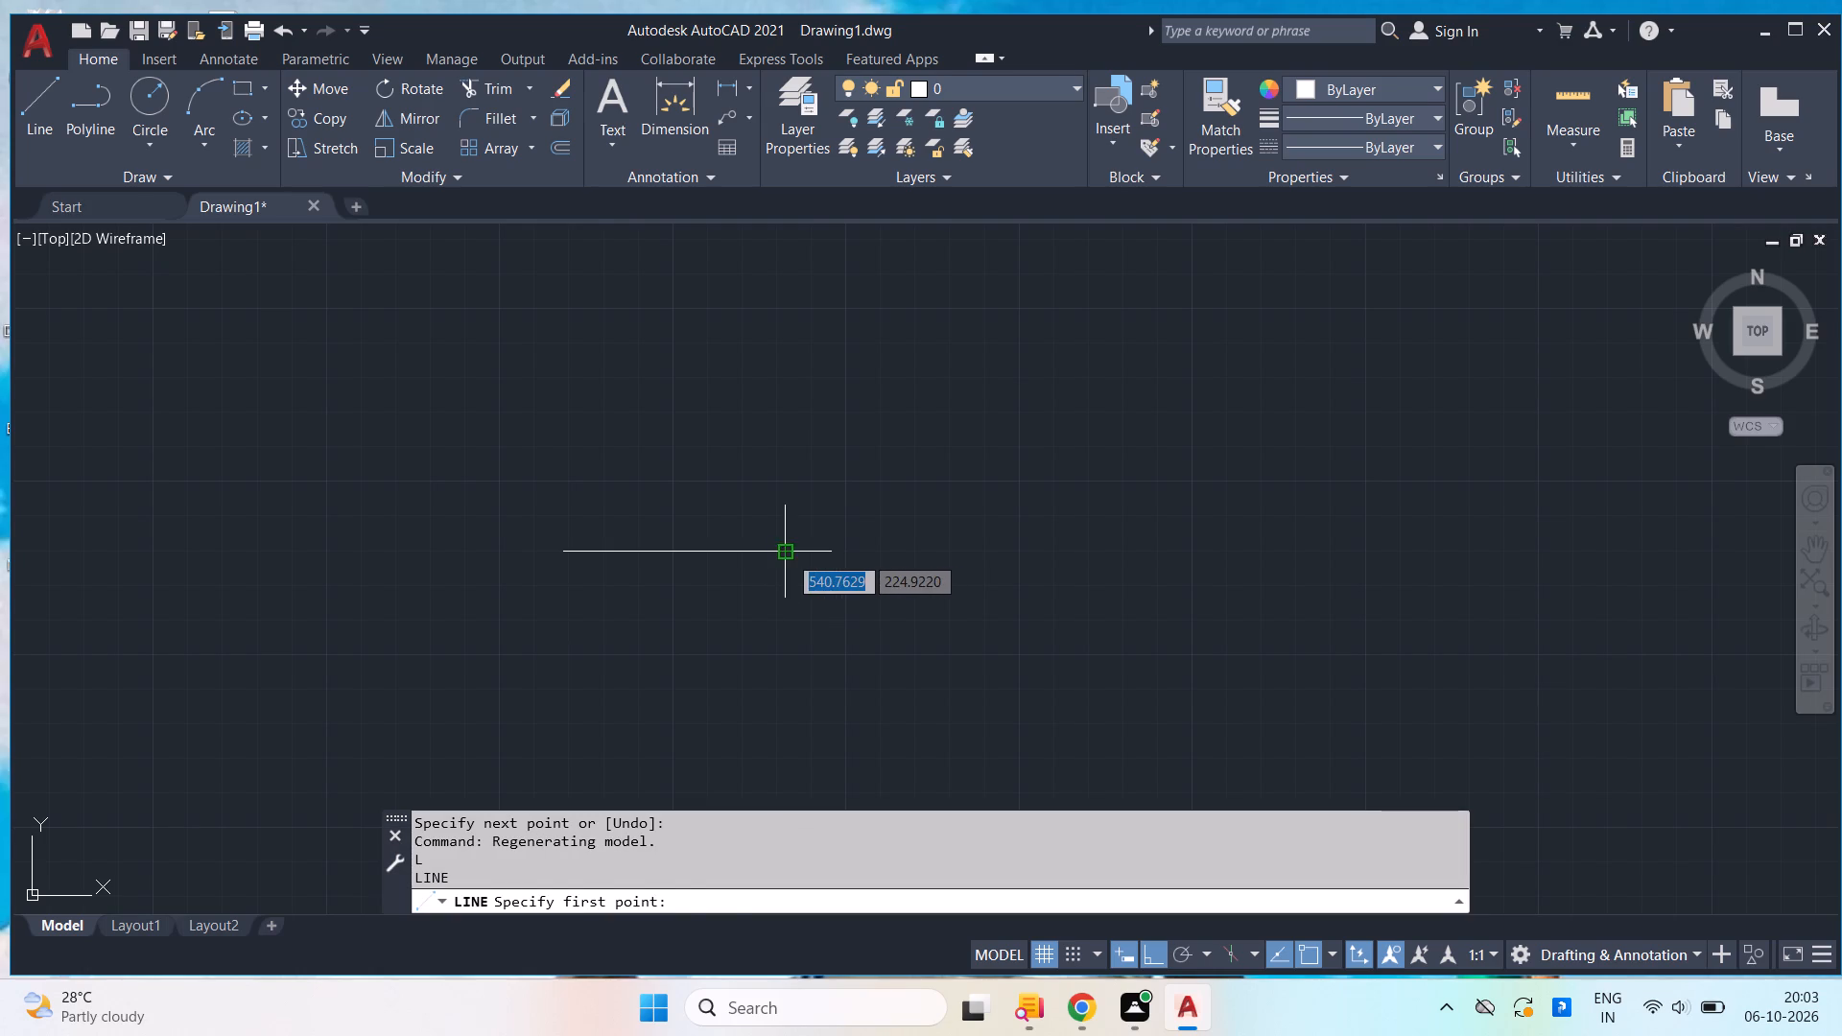
left_click(788, 554)
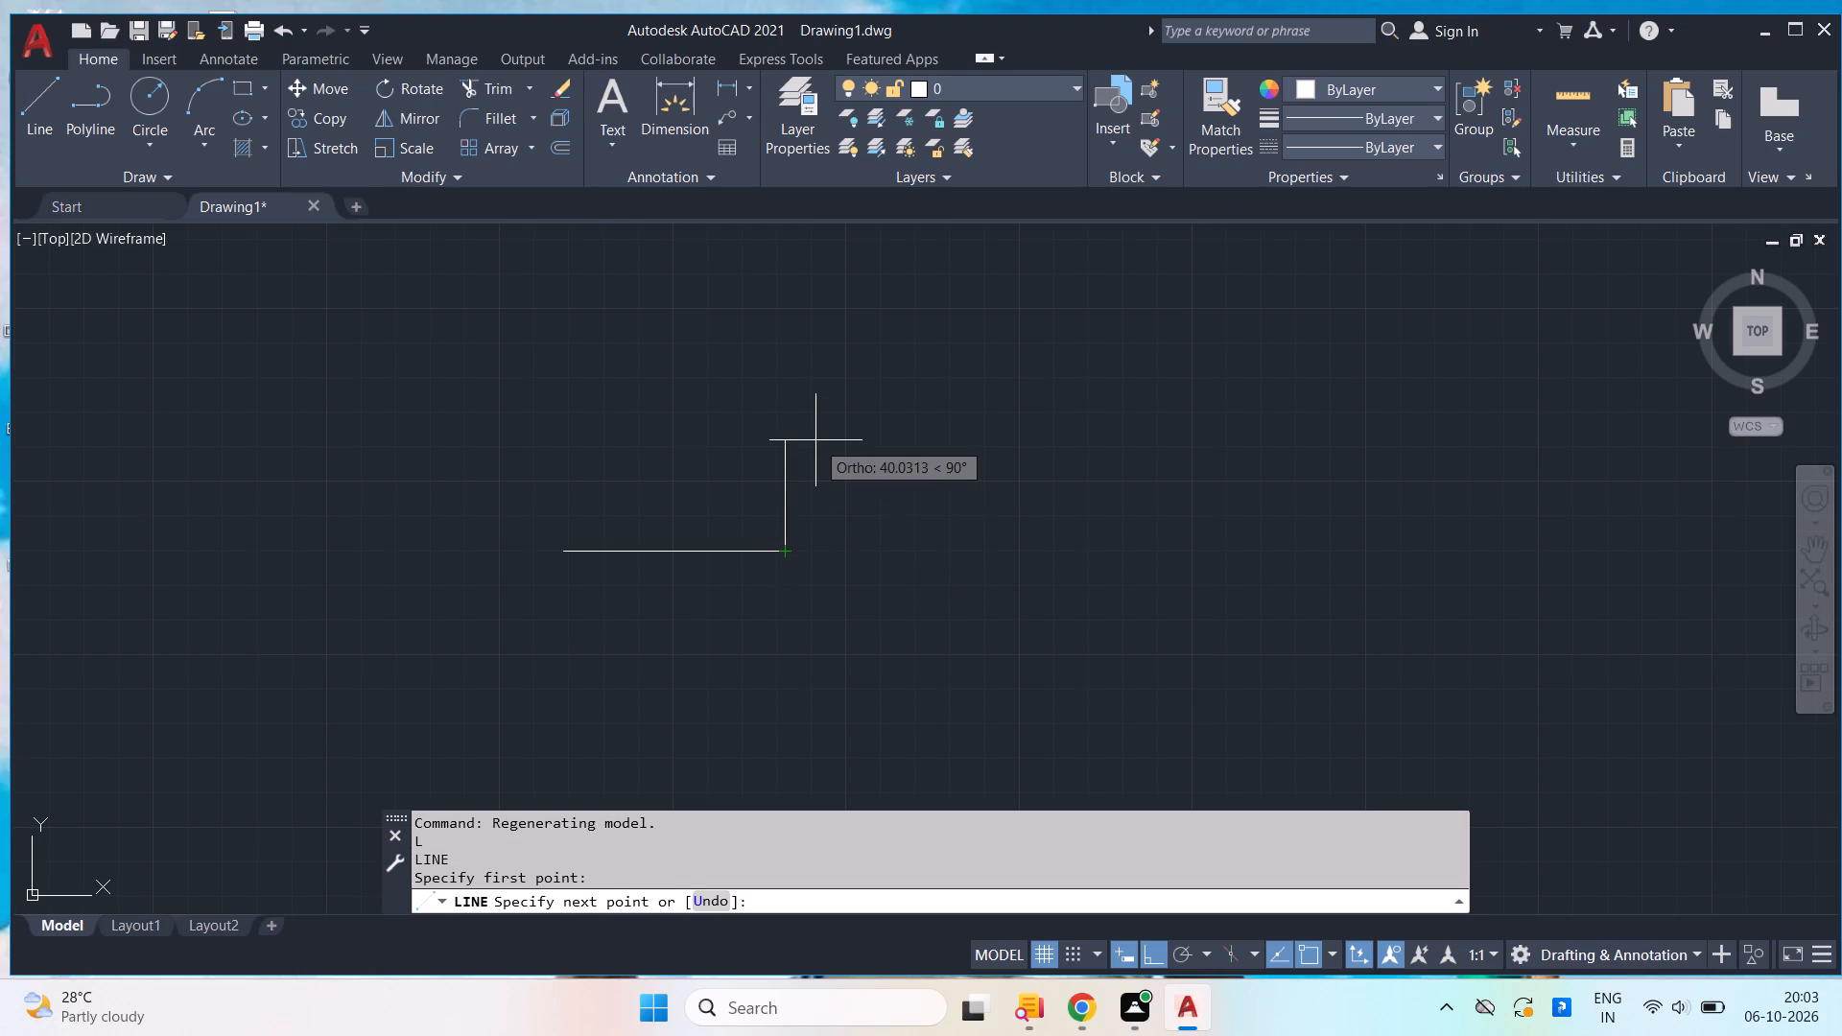
type("17")
key("Return")
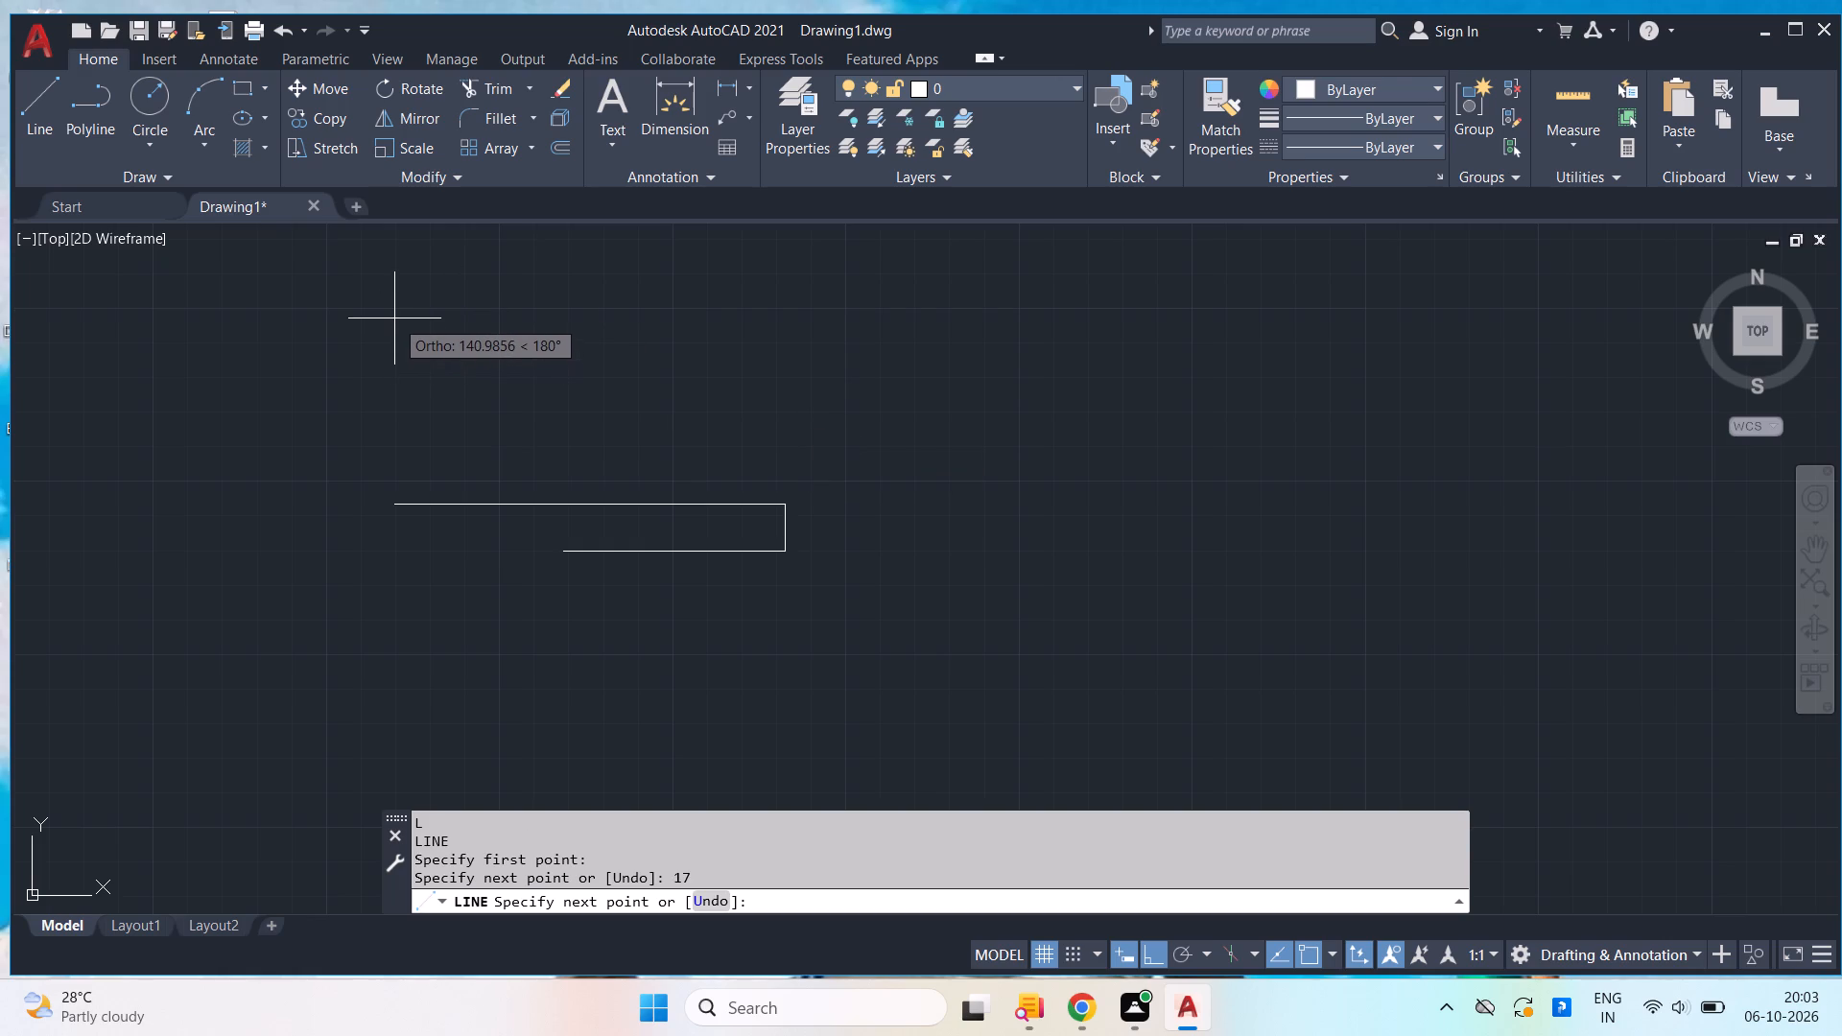
scroll(443, 287, "down", 1)
scroll(632, 434, "up", 4)
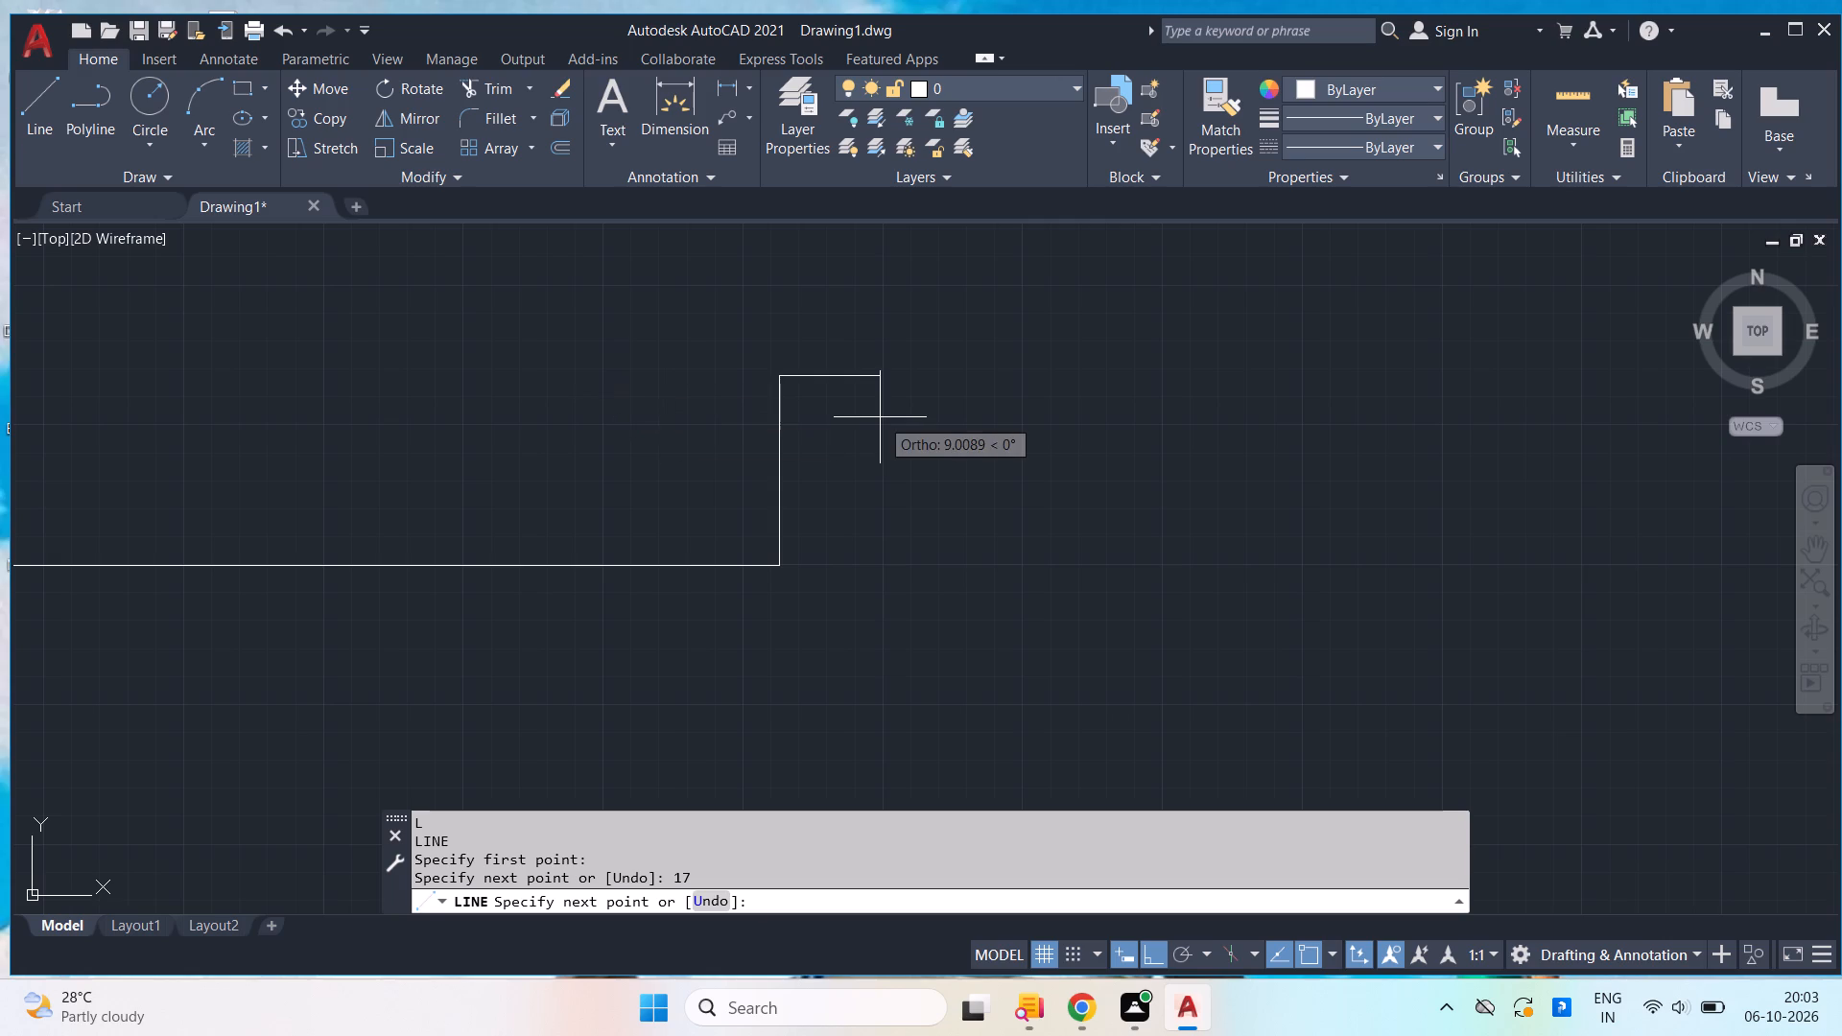
key("space")
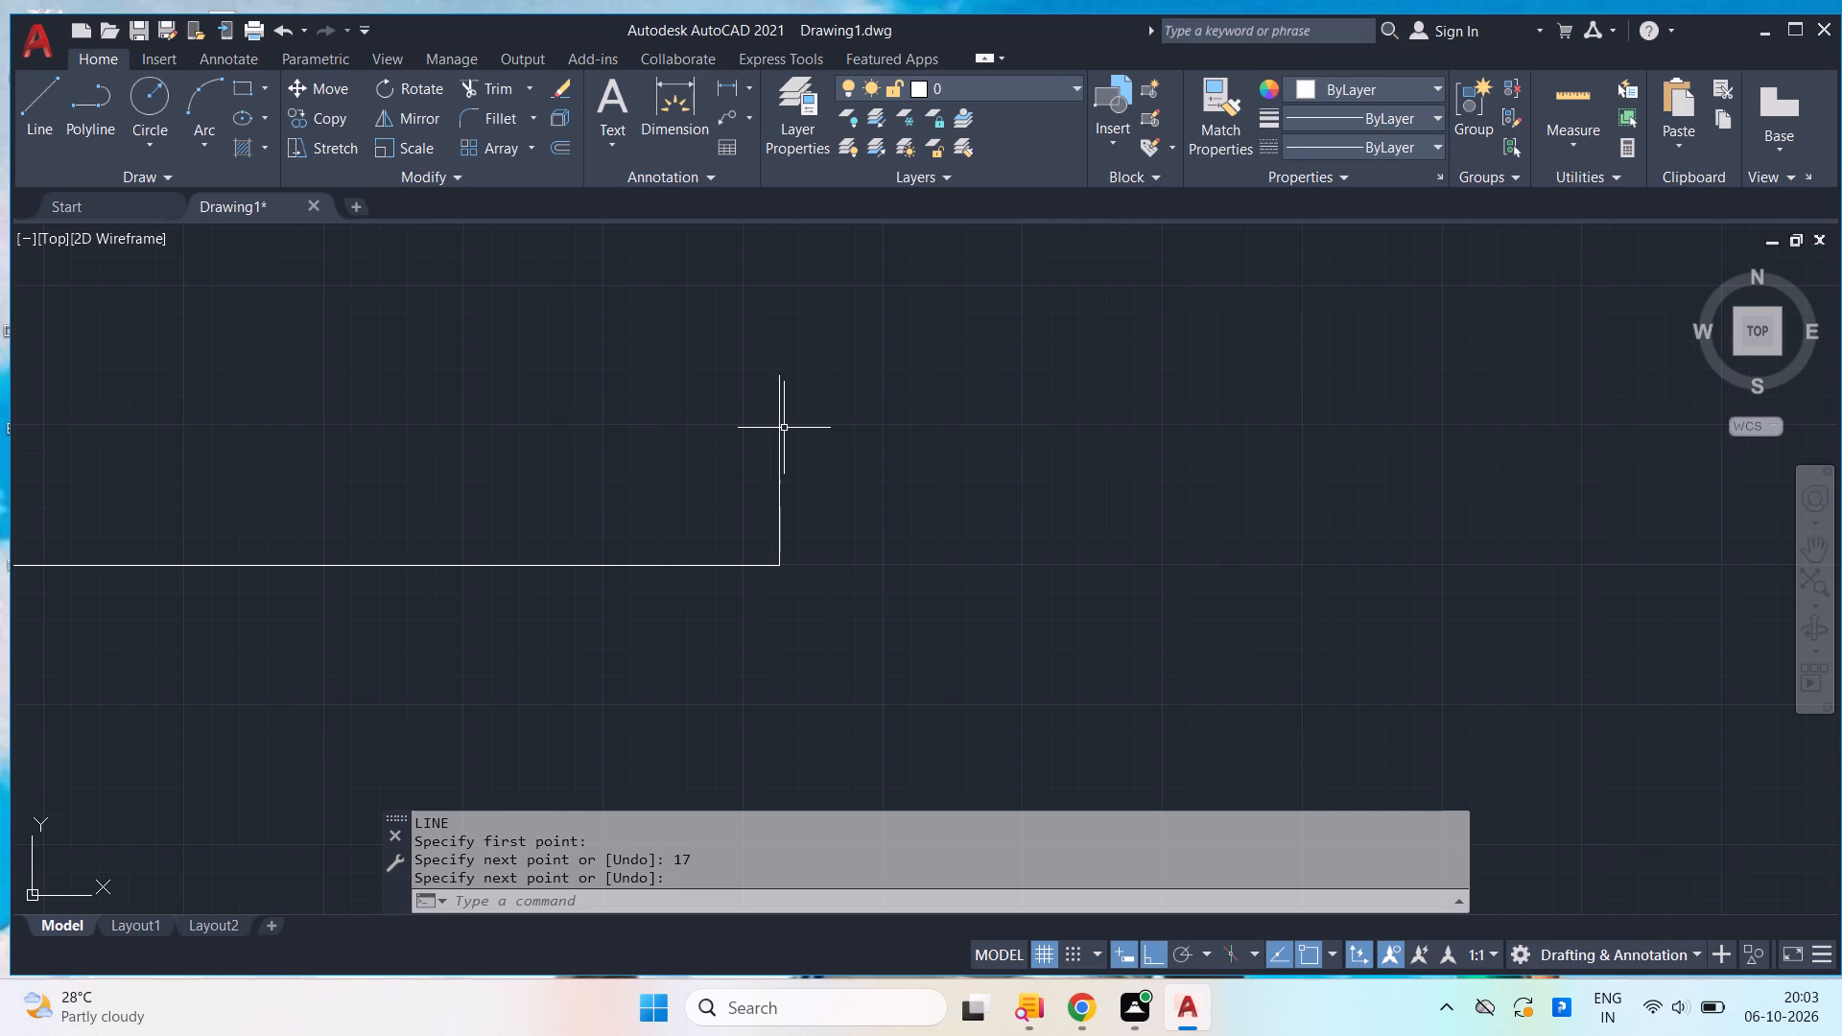
Draw a horizontal line 30 units to the left from the top endpoint of the vertical line.
scroll(848, 456, "down", 1)
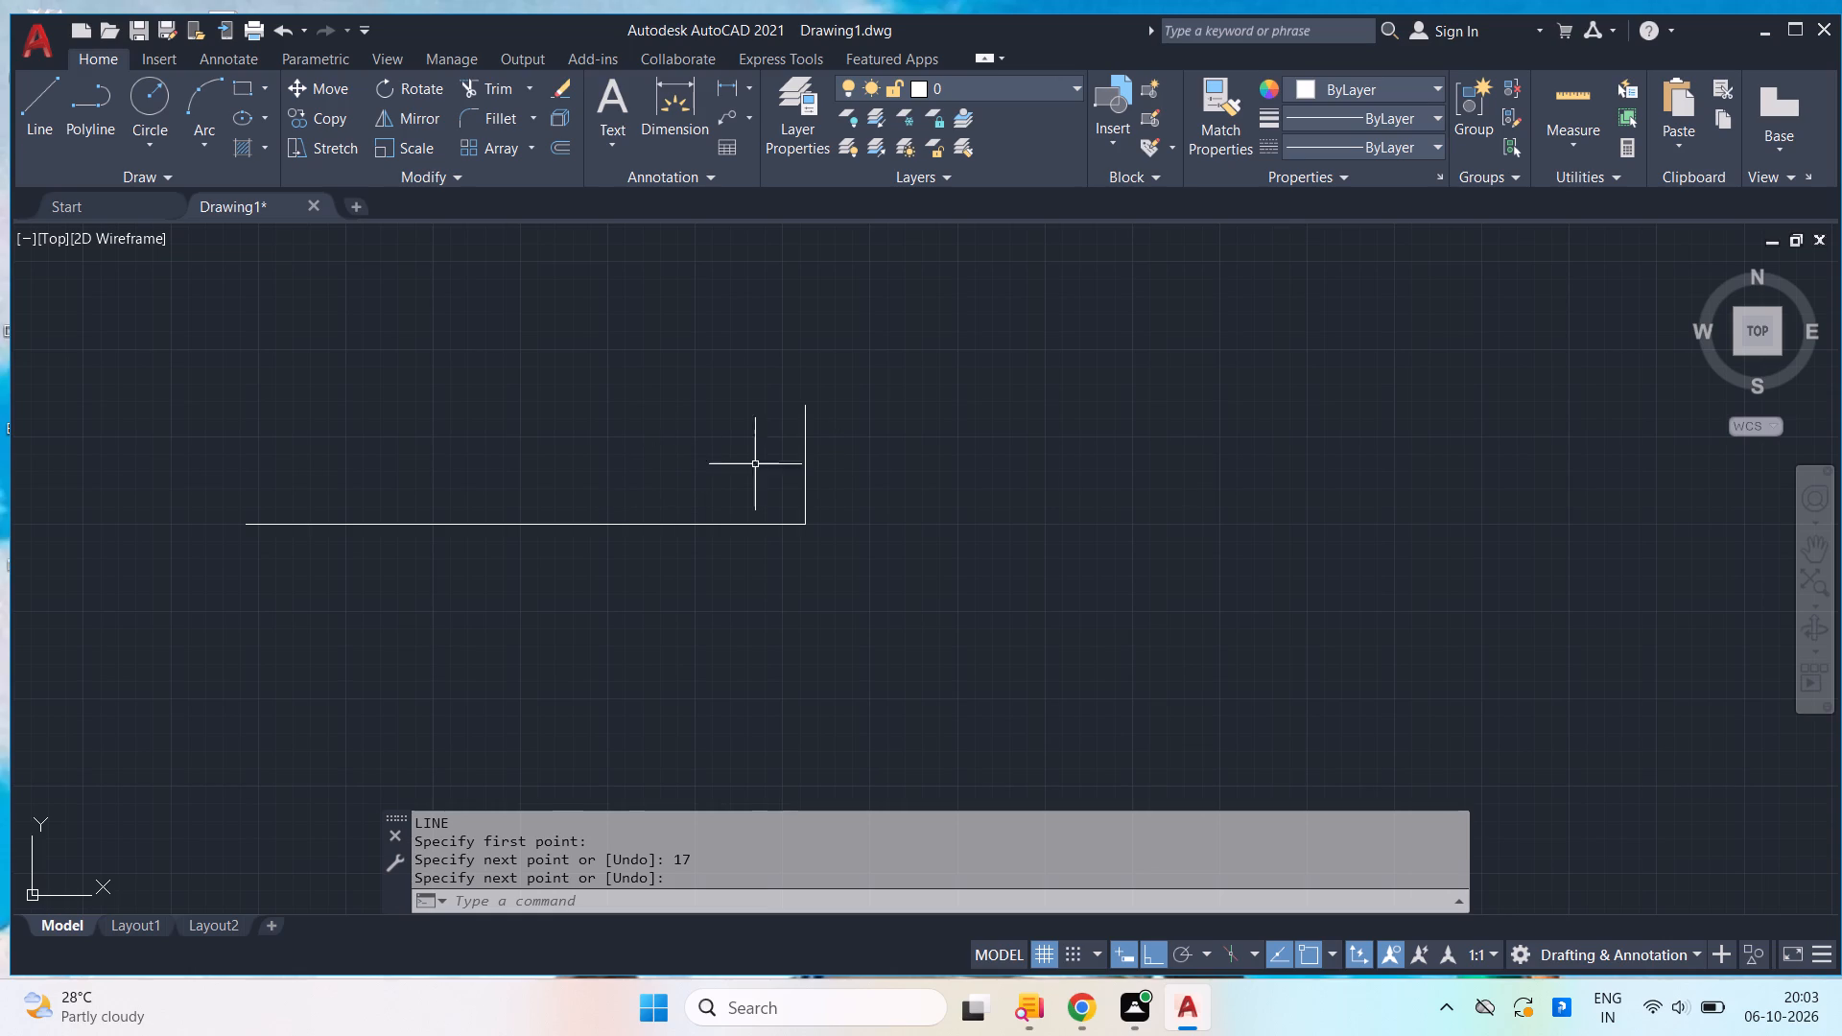
scroll(817, 563, "down", 1)
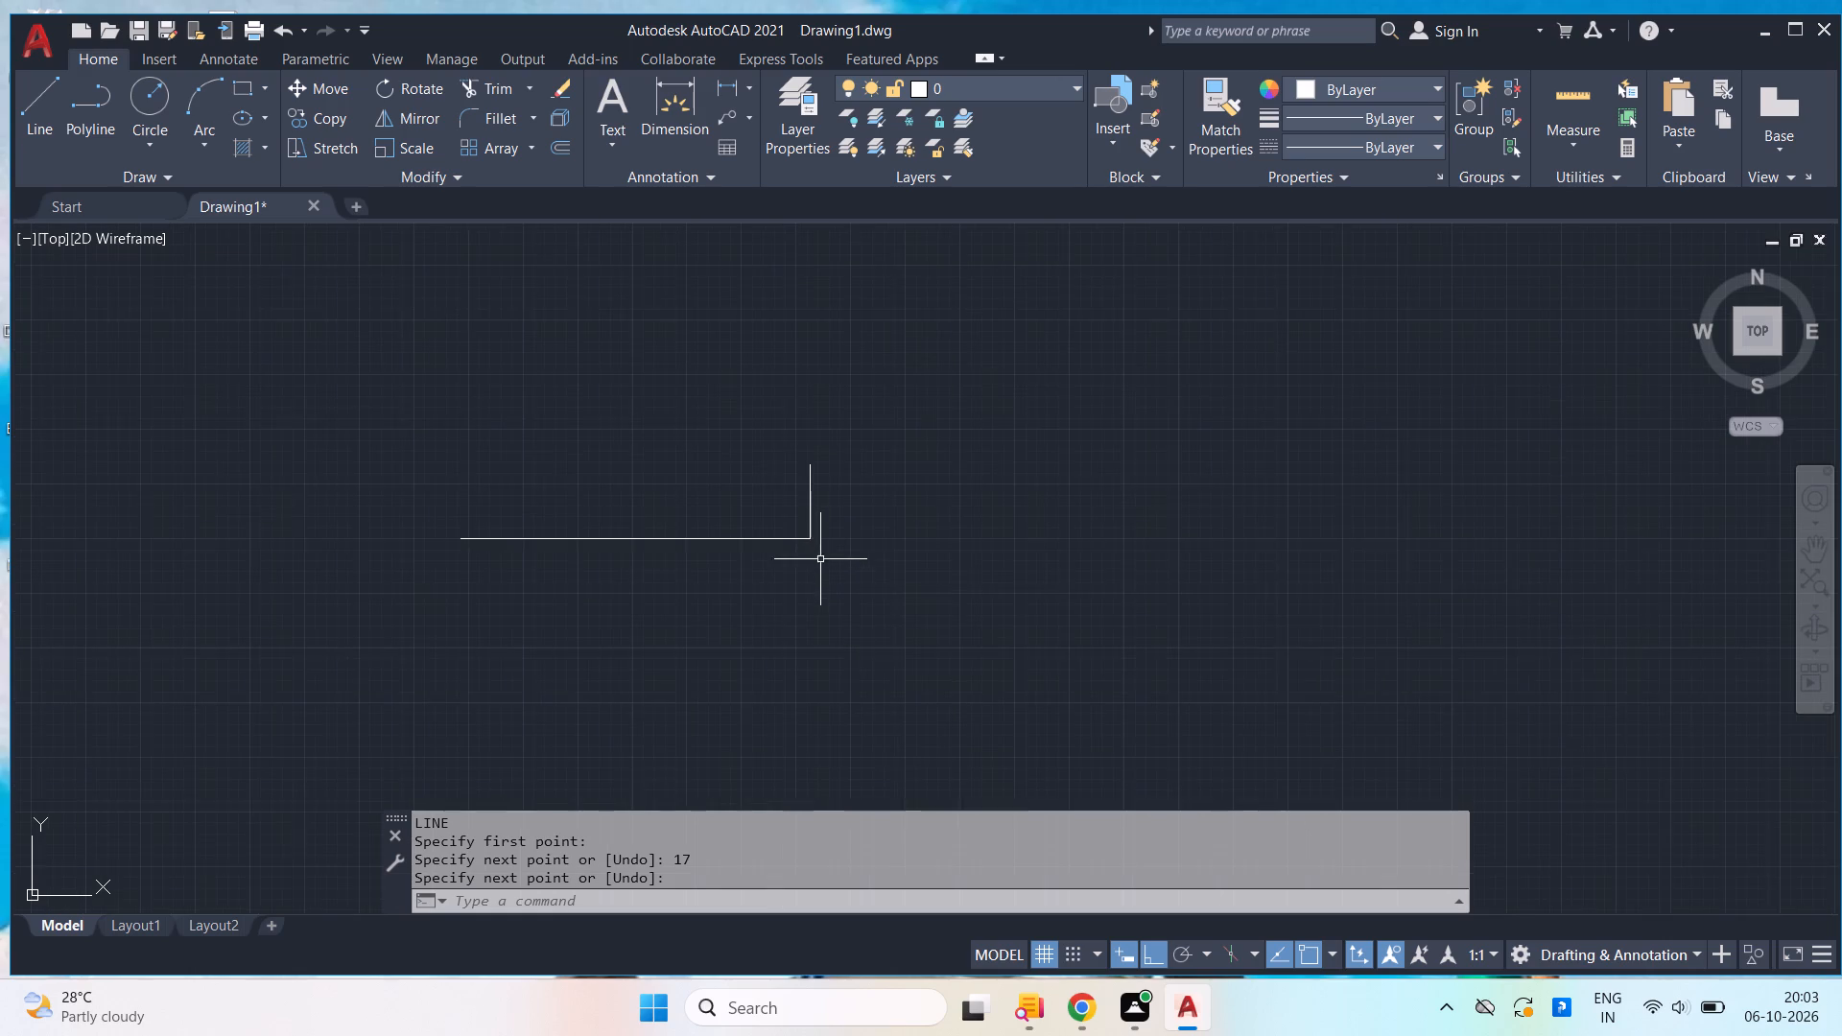
scroll(812, 508, "up", 1)
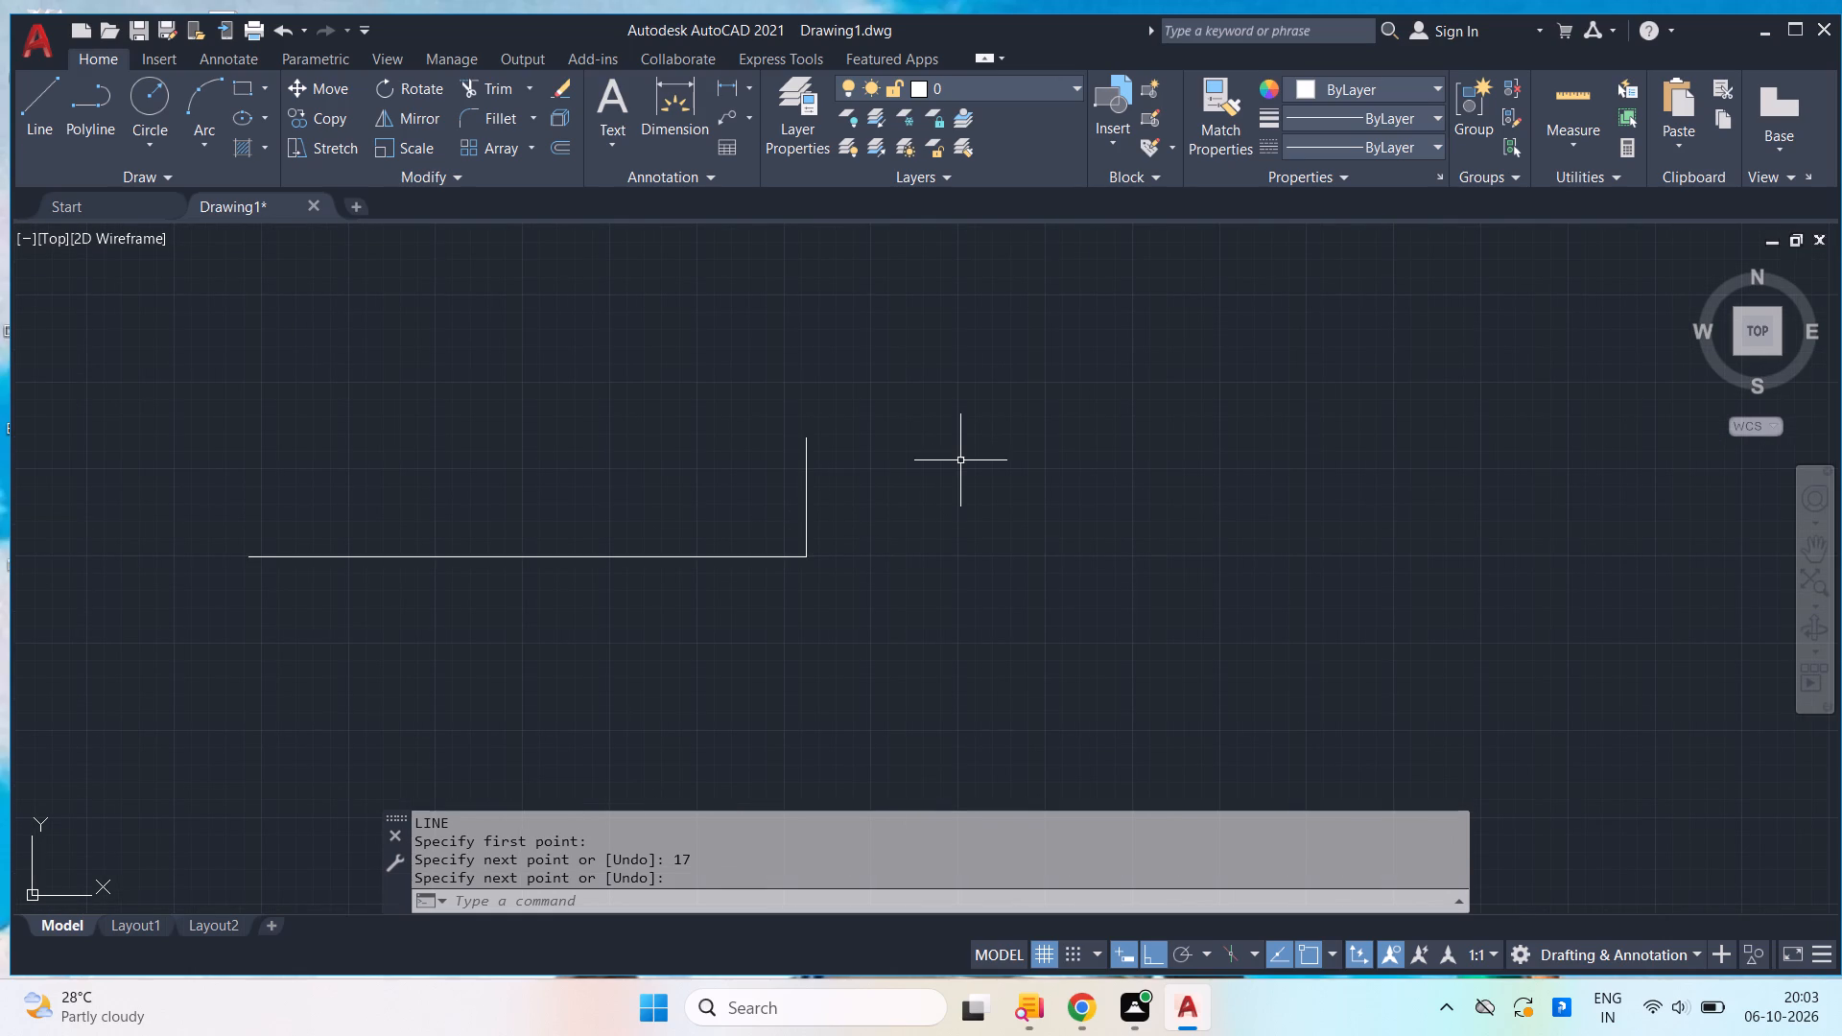
key("l")
key("Return")
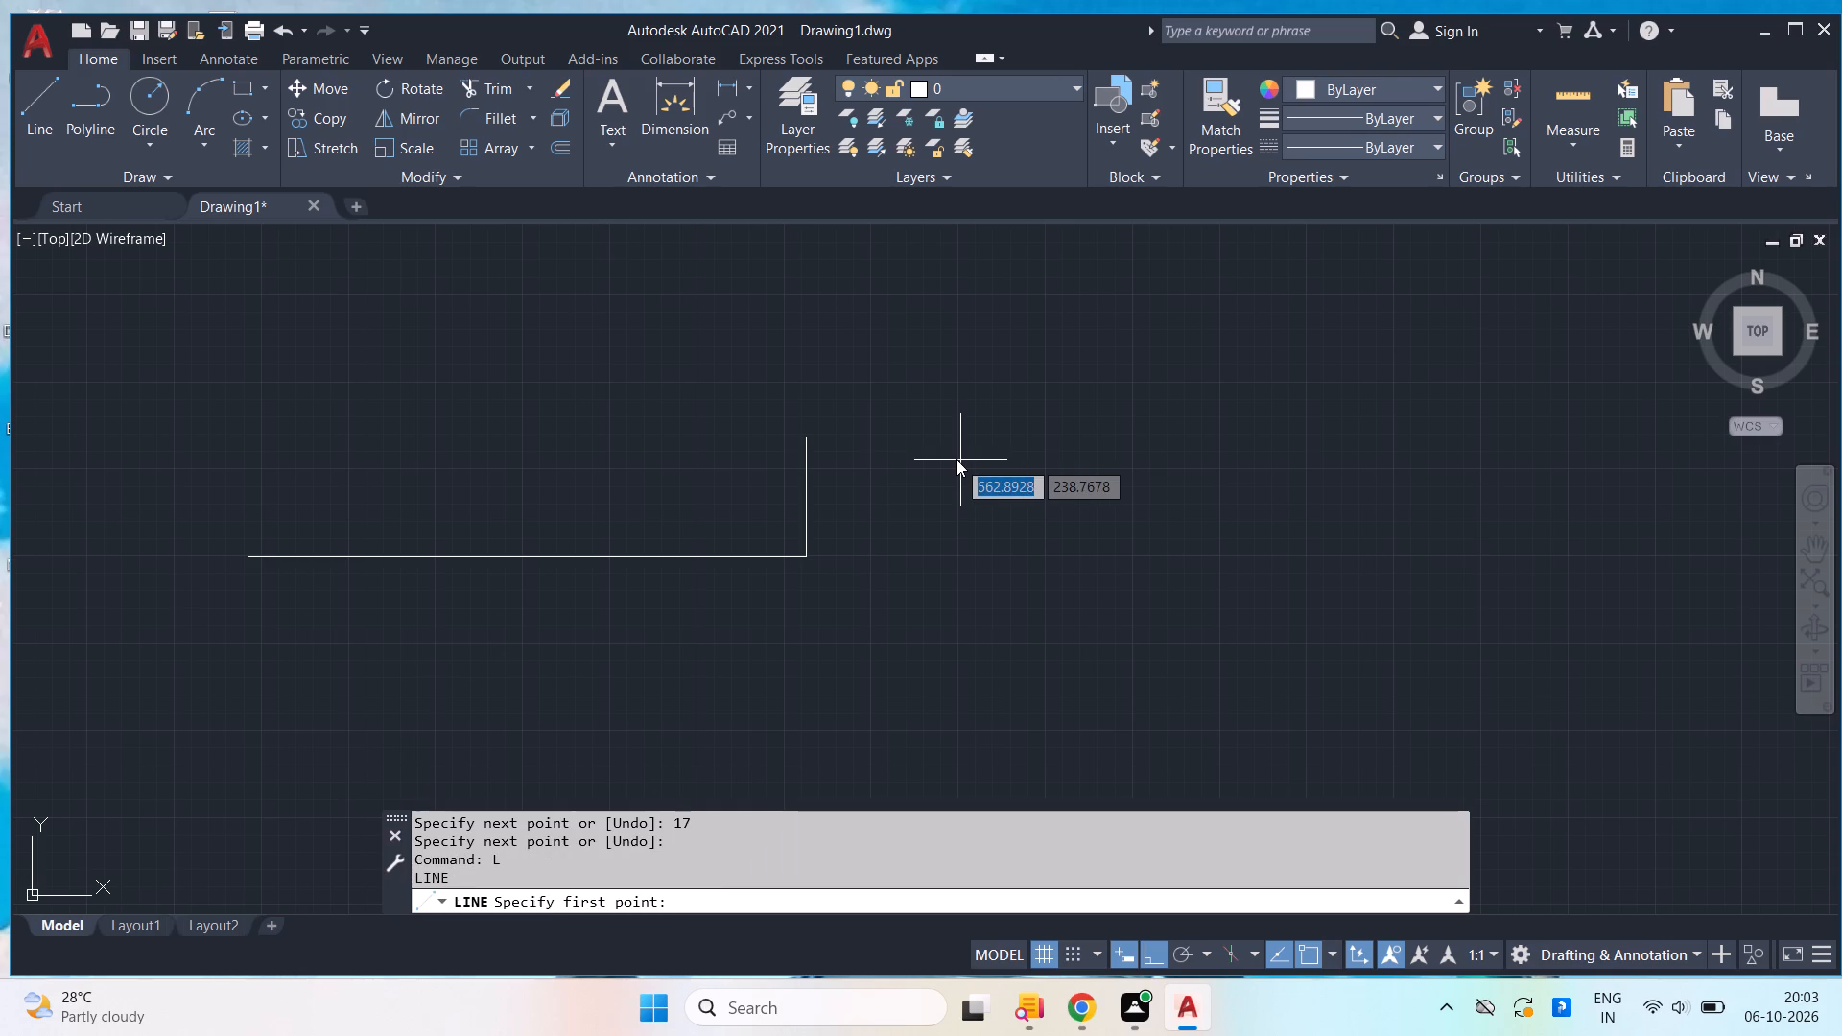
left_click(813, 436)
type("30")
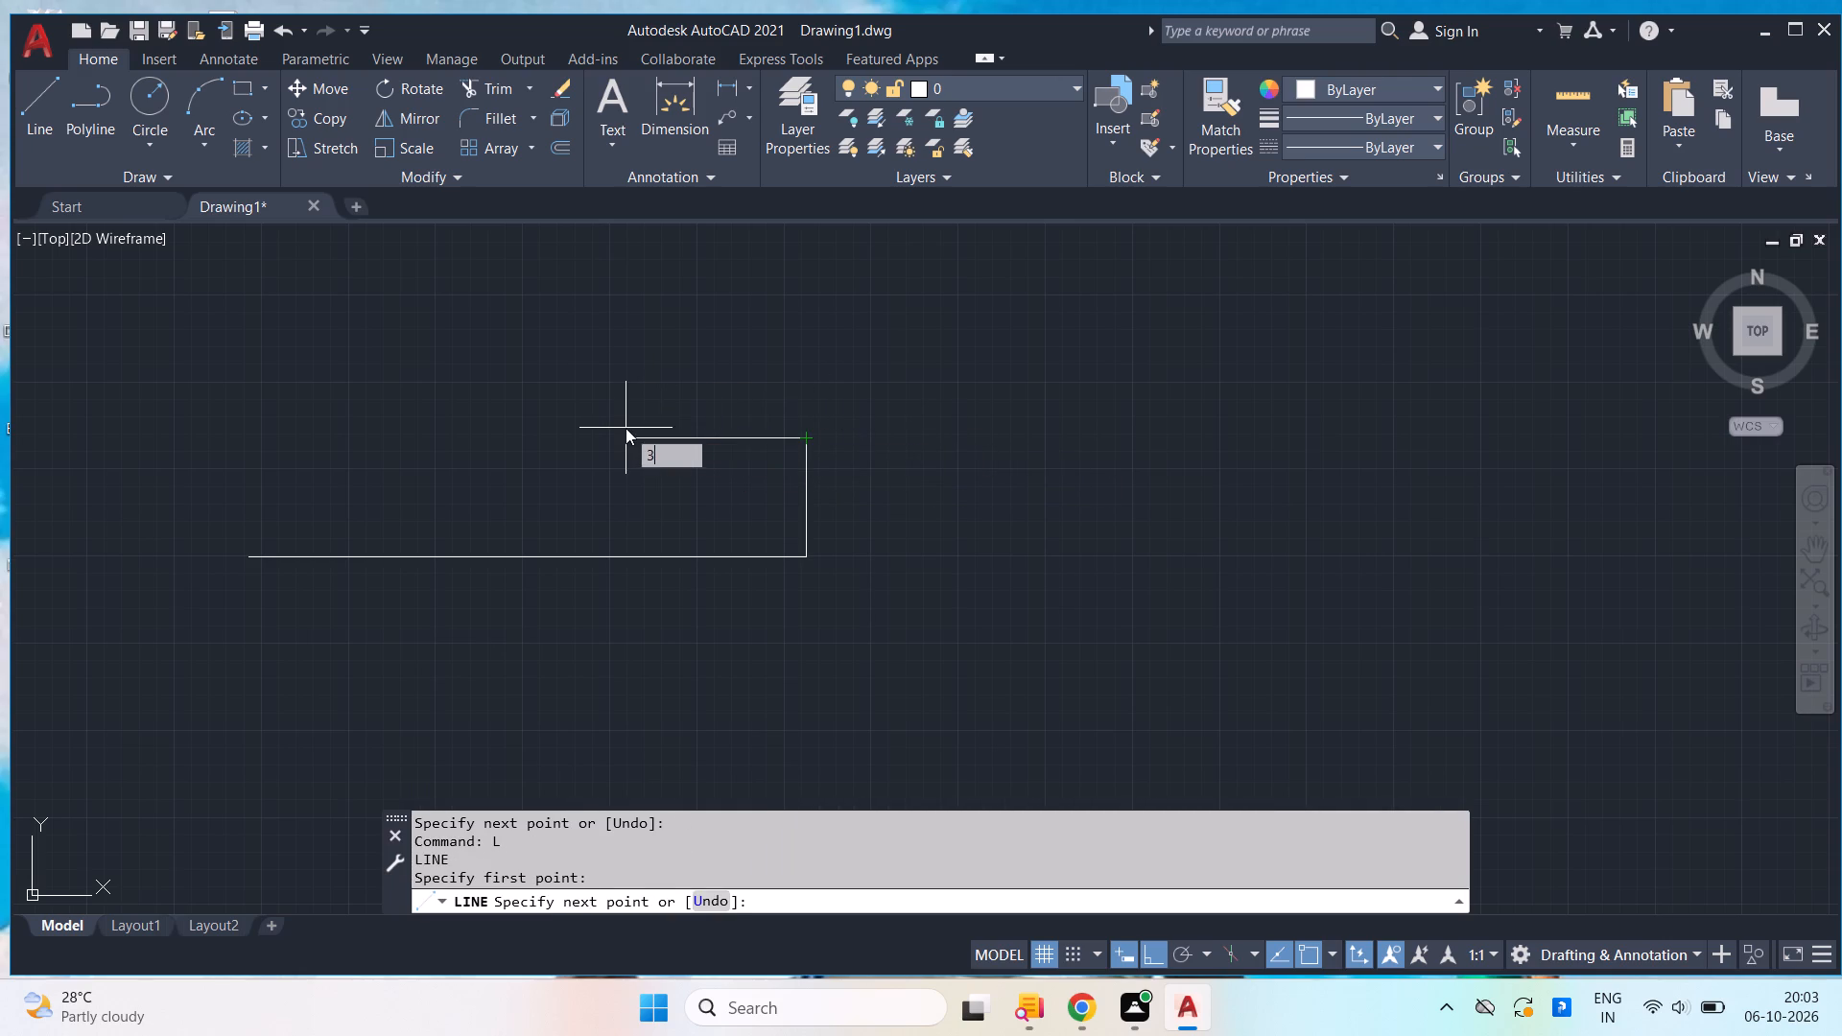
key("Return")
key("space")
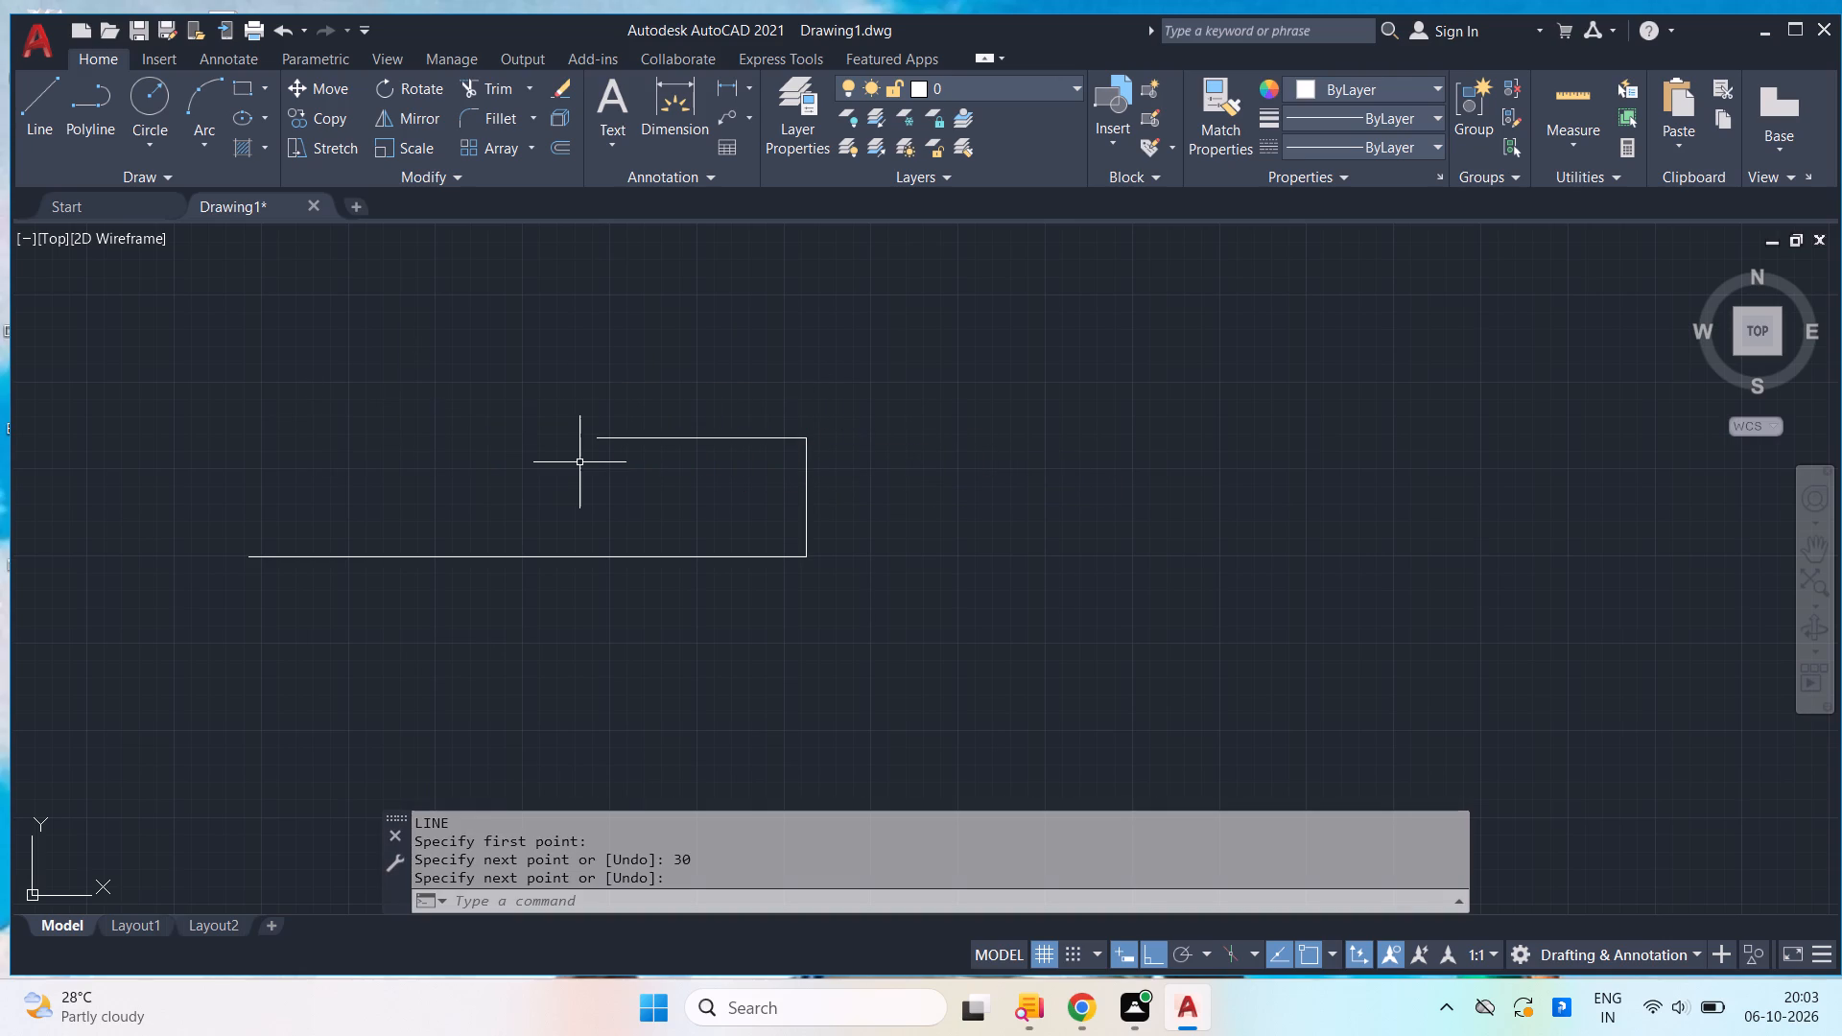
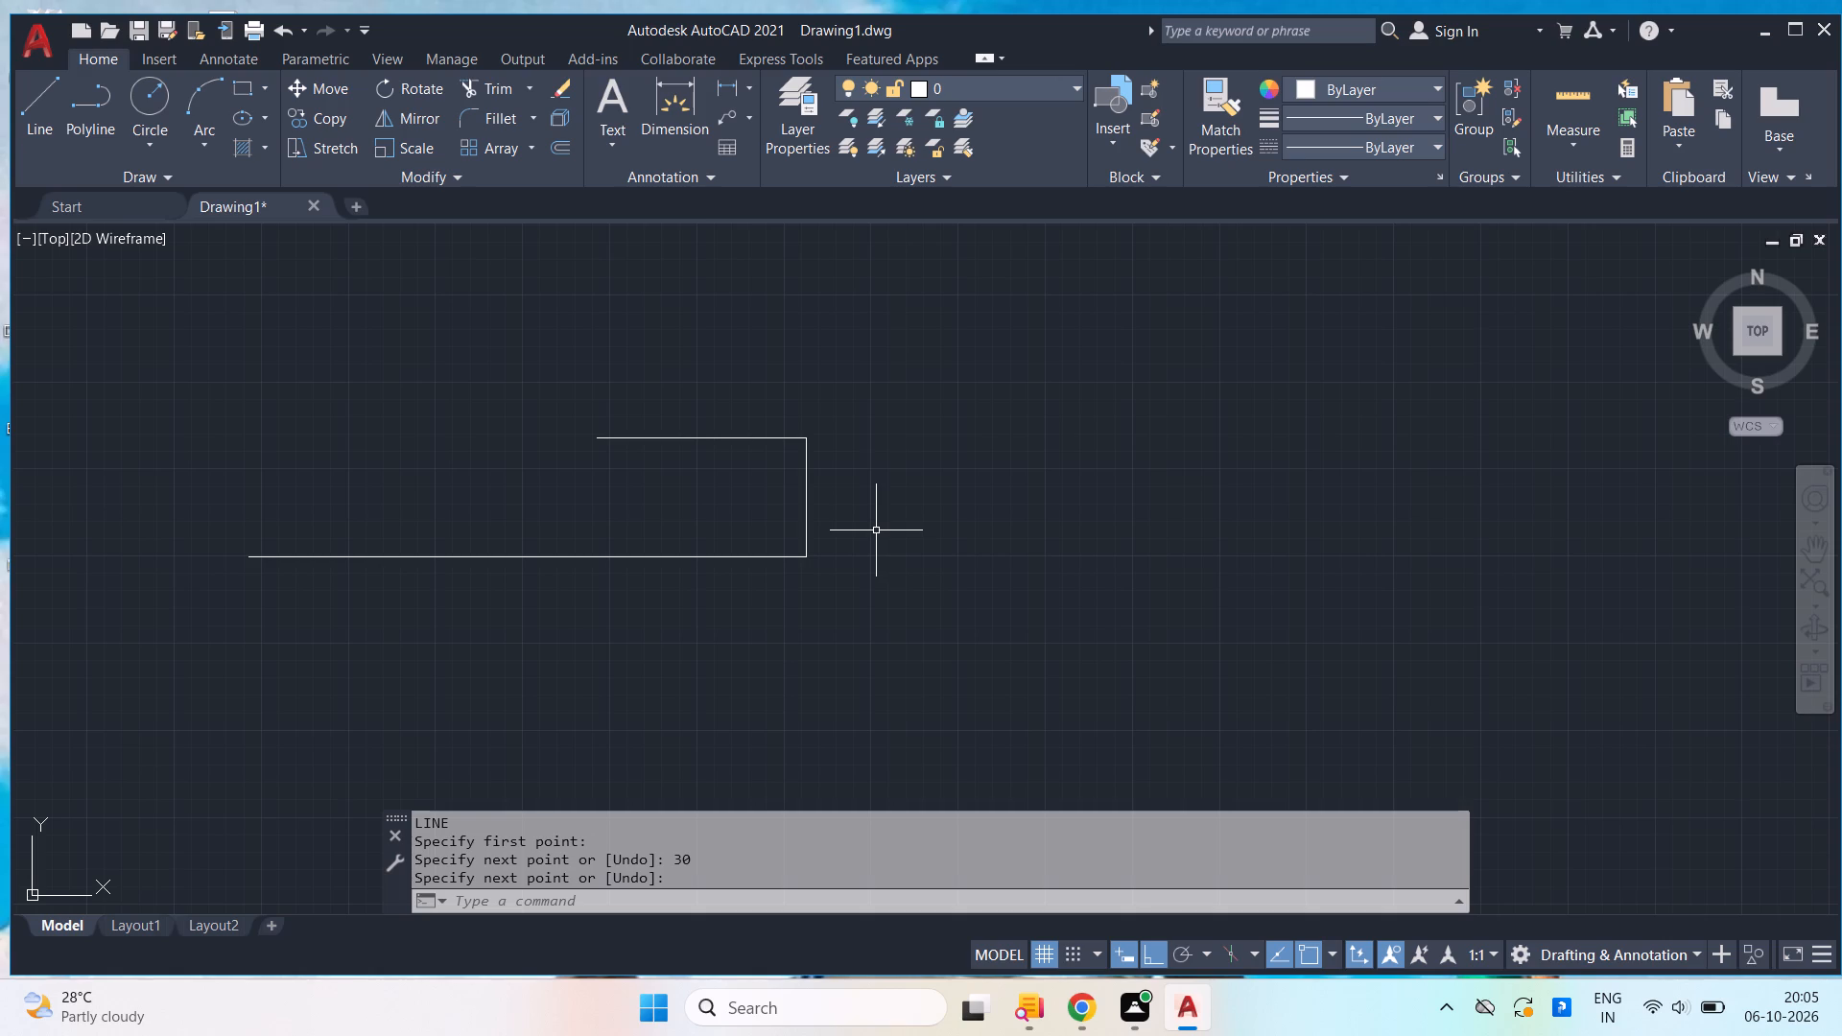
Draw a line about 26 units long at 295° from the 30-unit edge's left endpoint, using polar tracking in 5° increments instead of Ortho.
key("l")
key("Return")
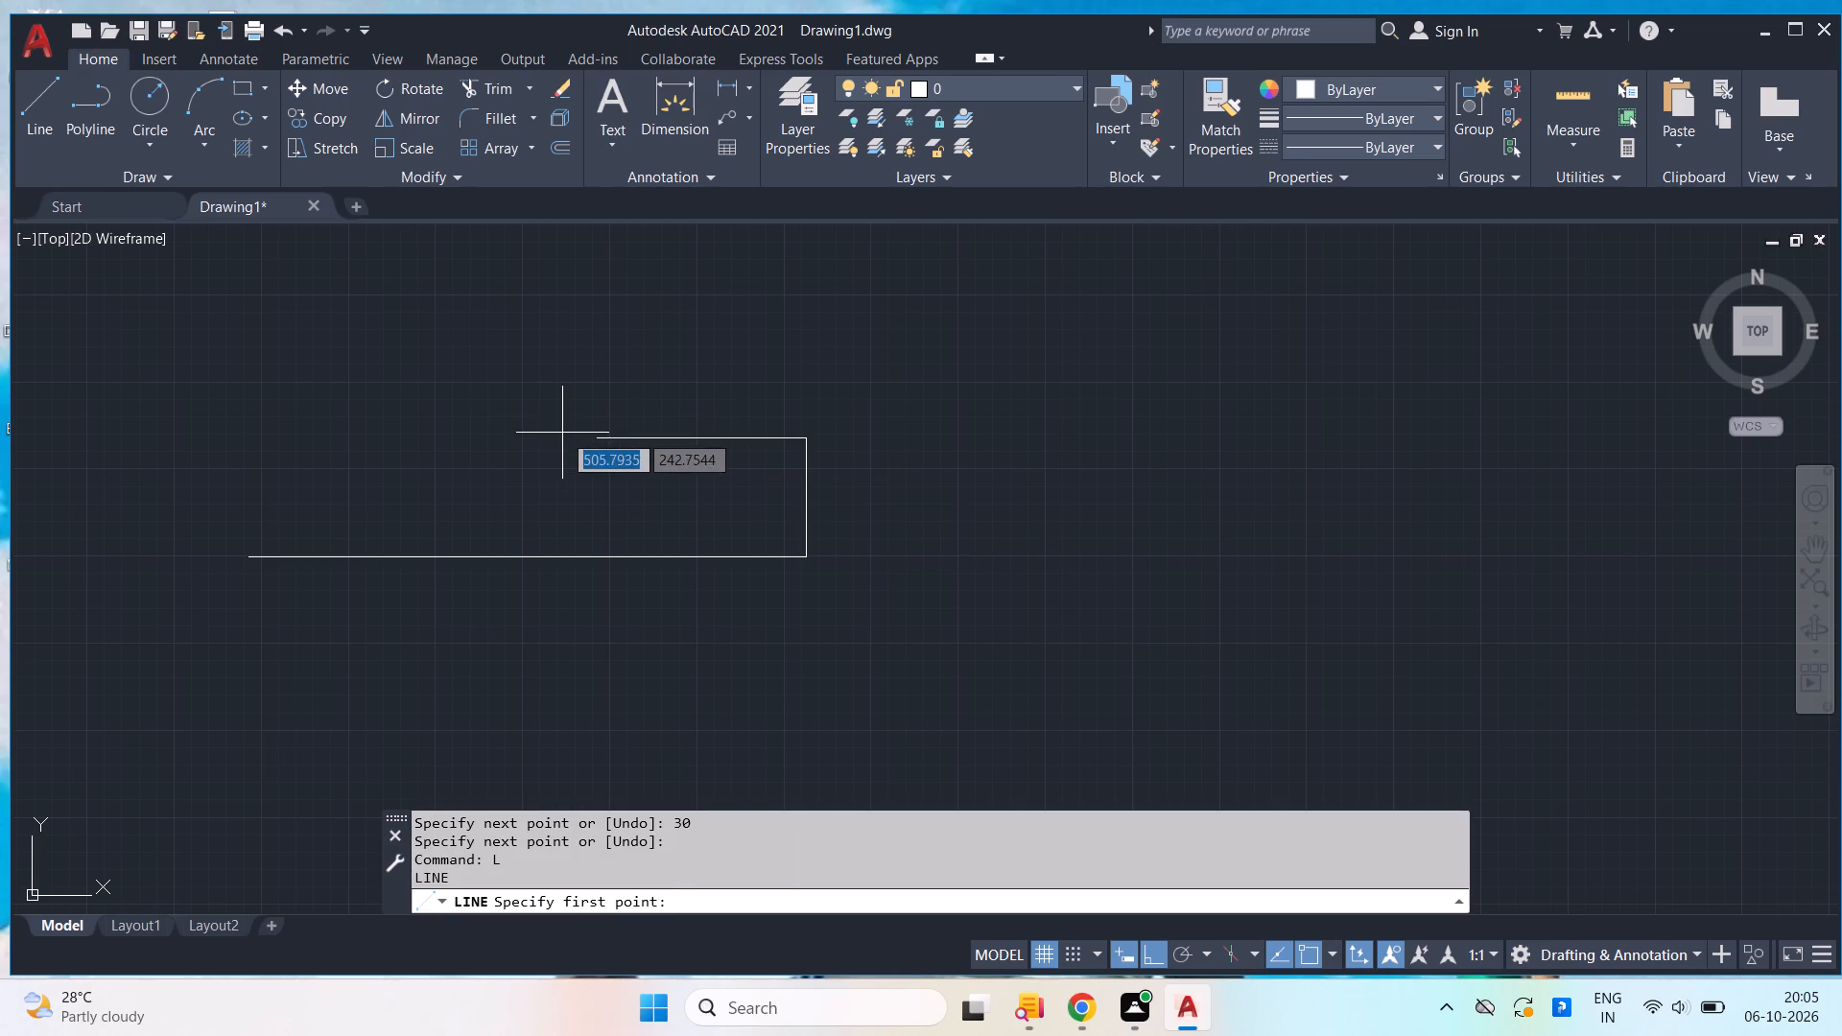
left_click(598, 434)
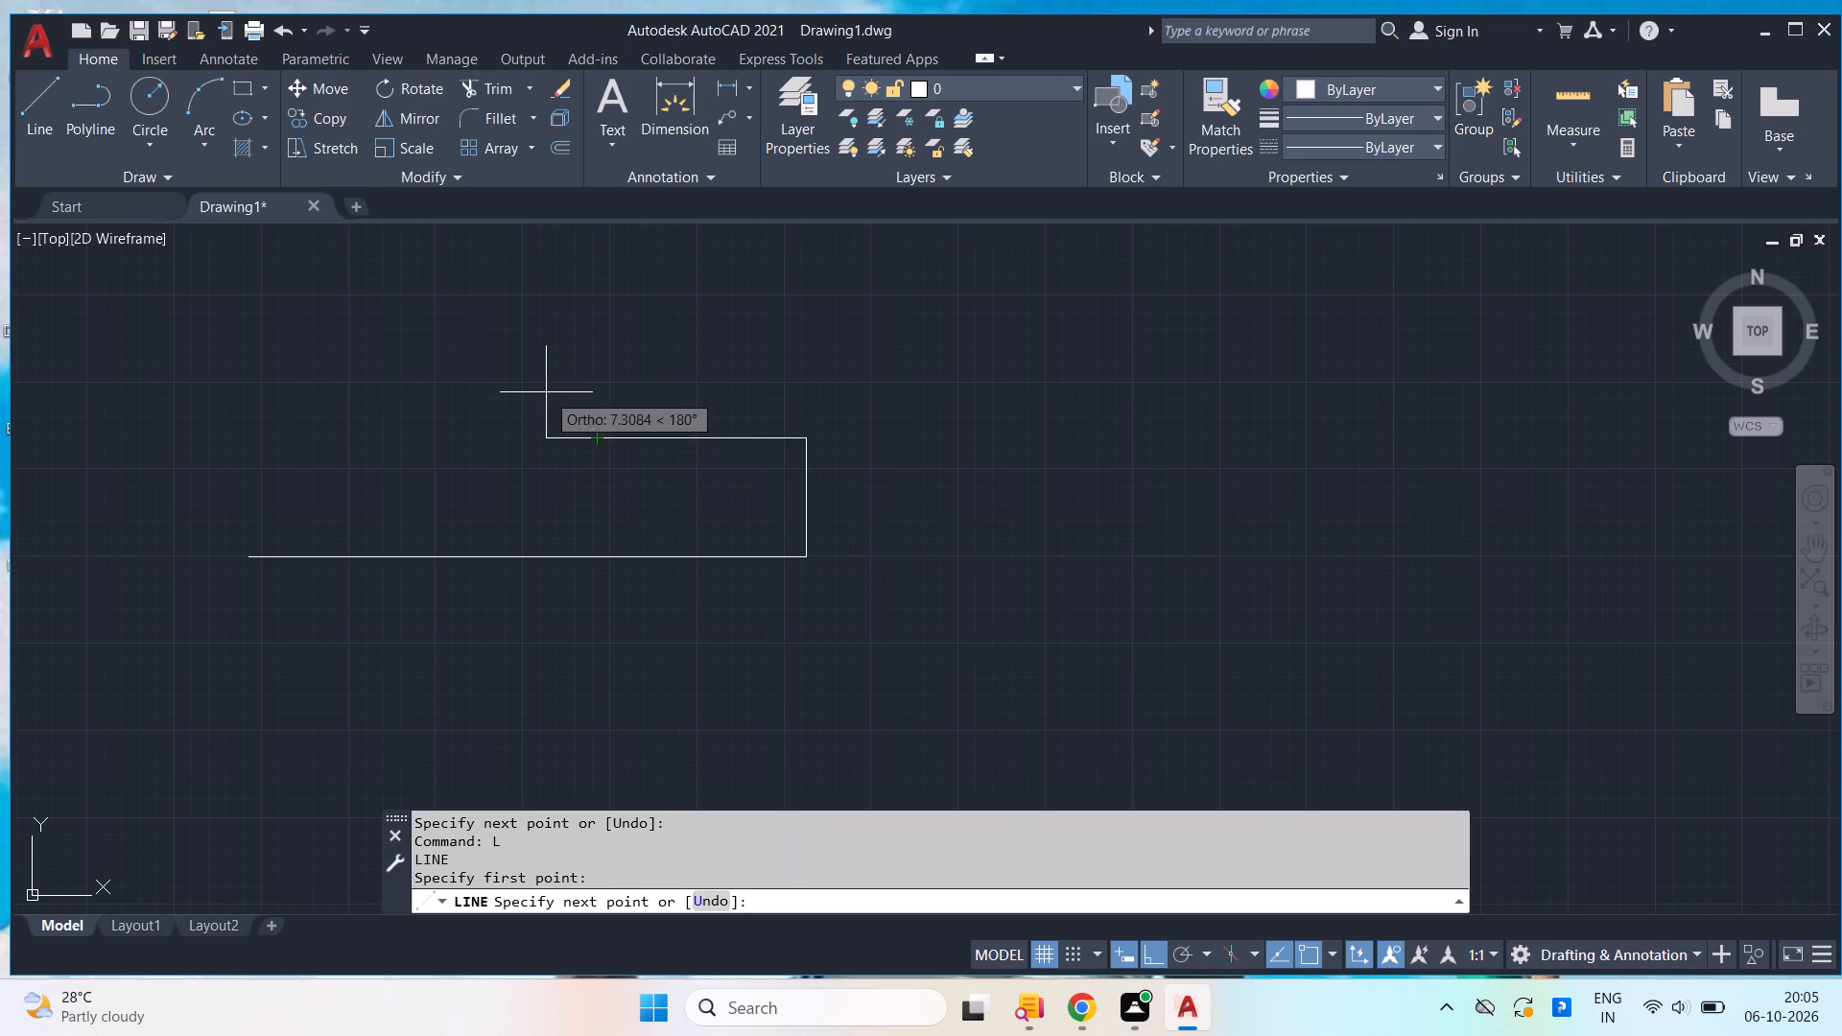
left_click(1165, 950)
left_click(1179, 952)
left_click(1198, 951)
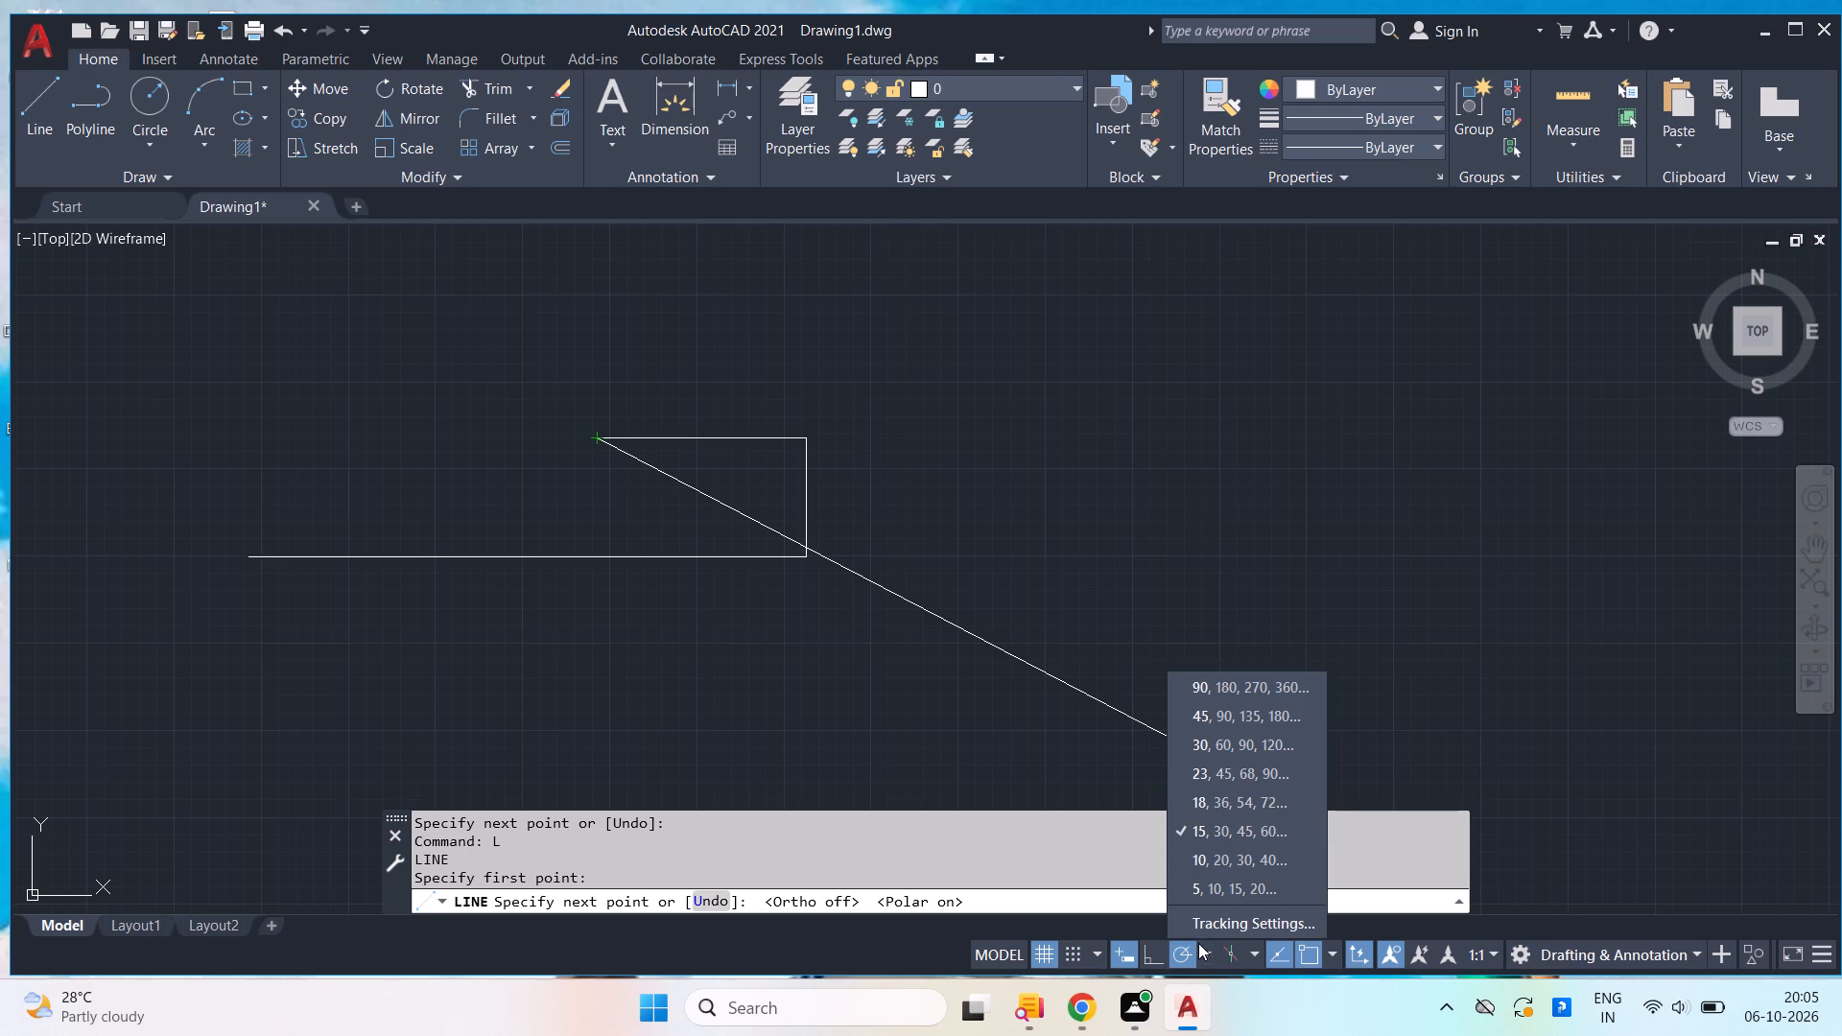
left_click(1222, 751)
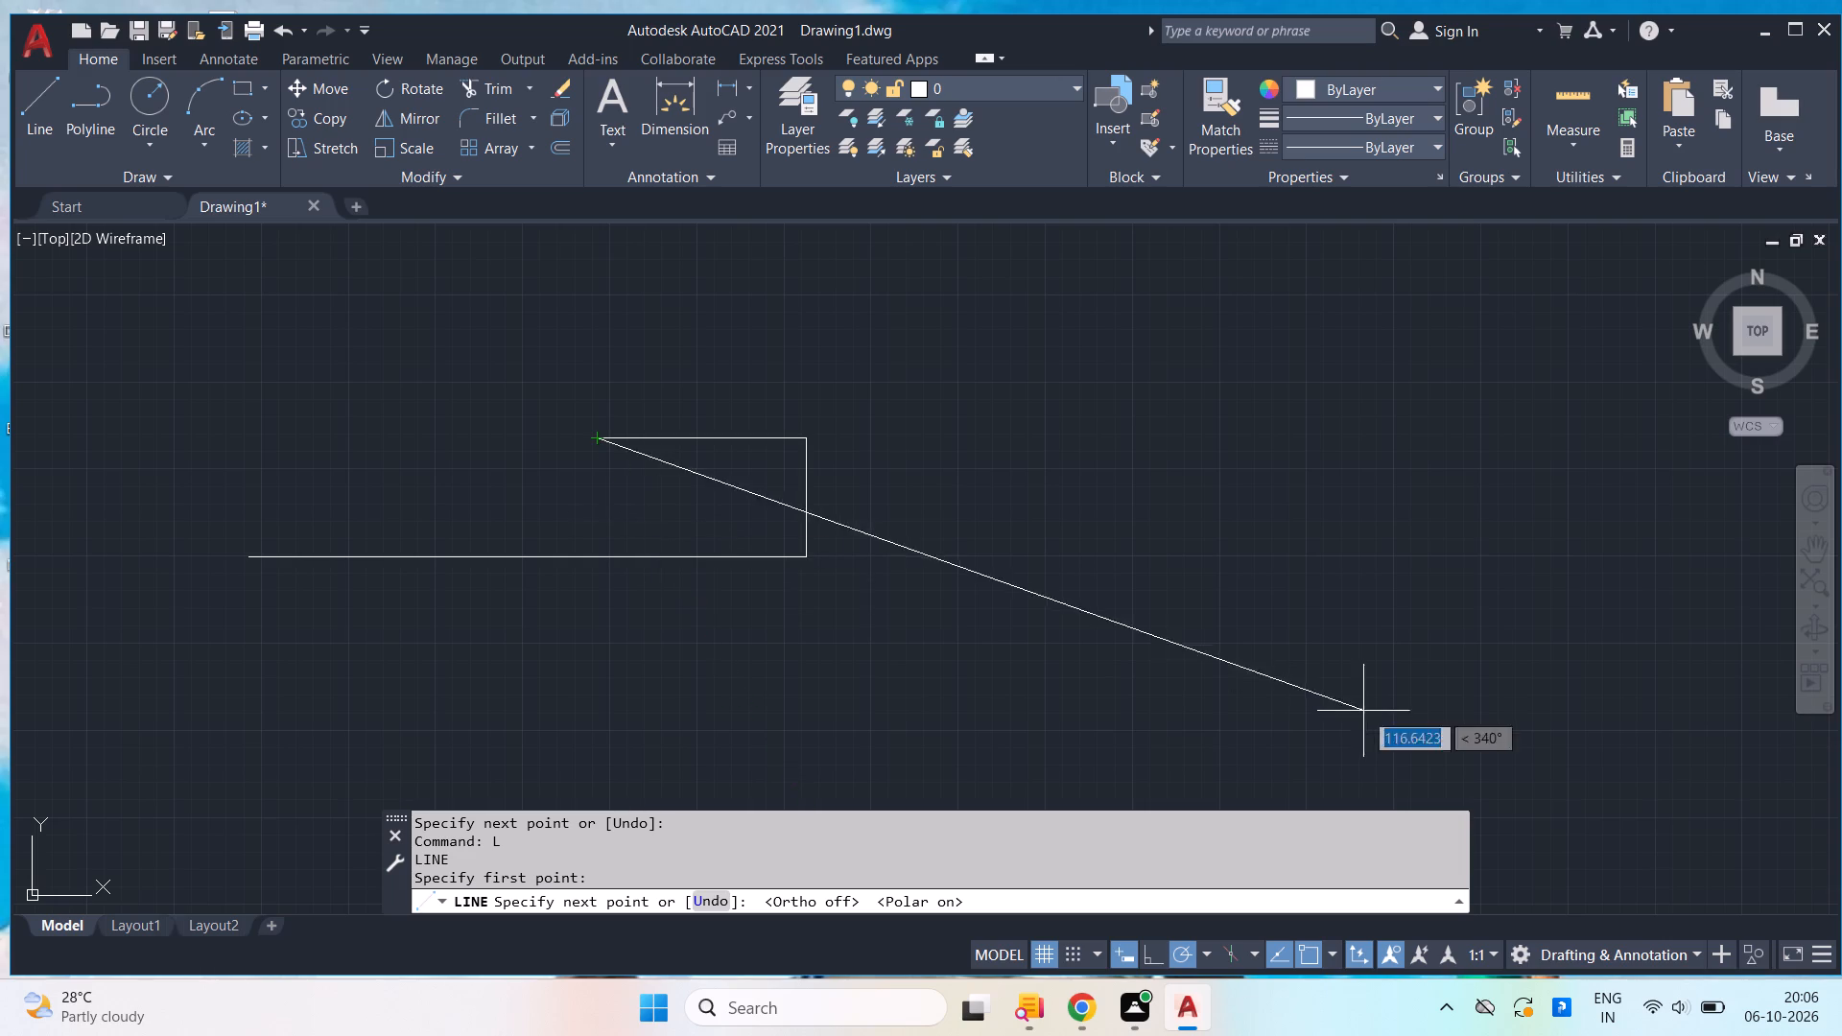
left_click(1206, 952)
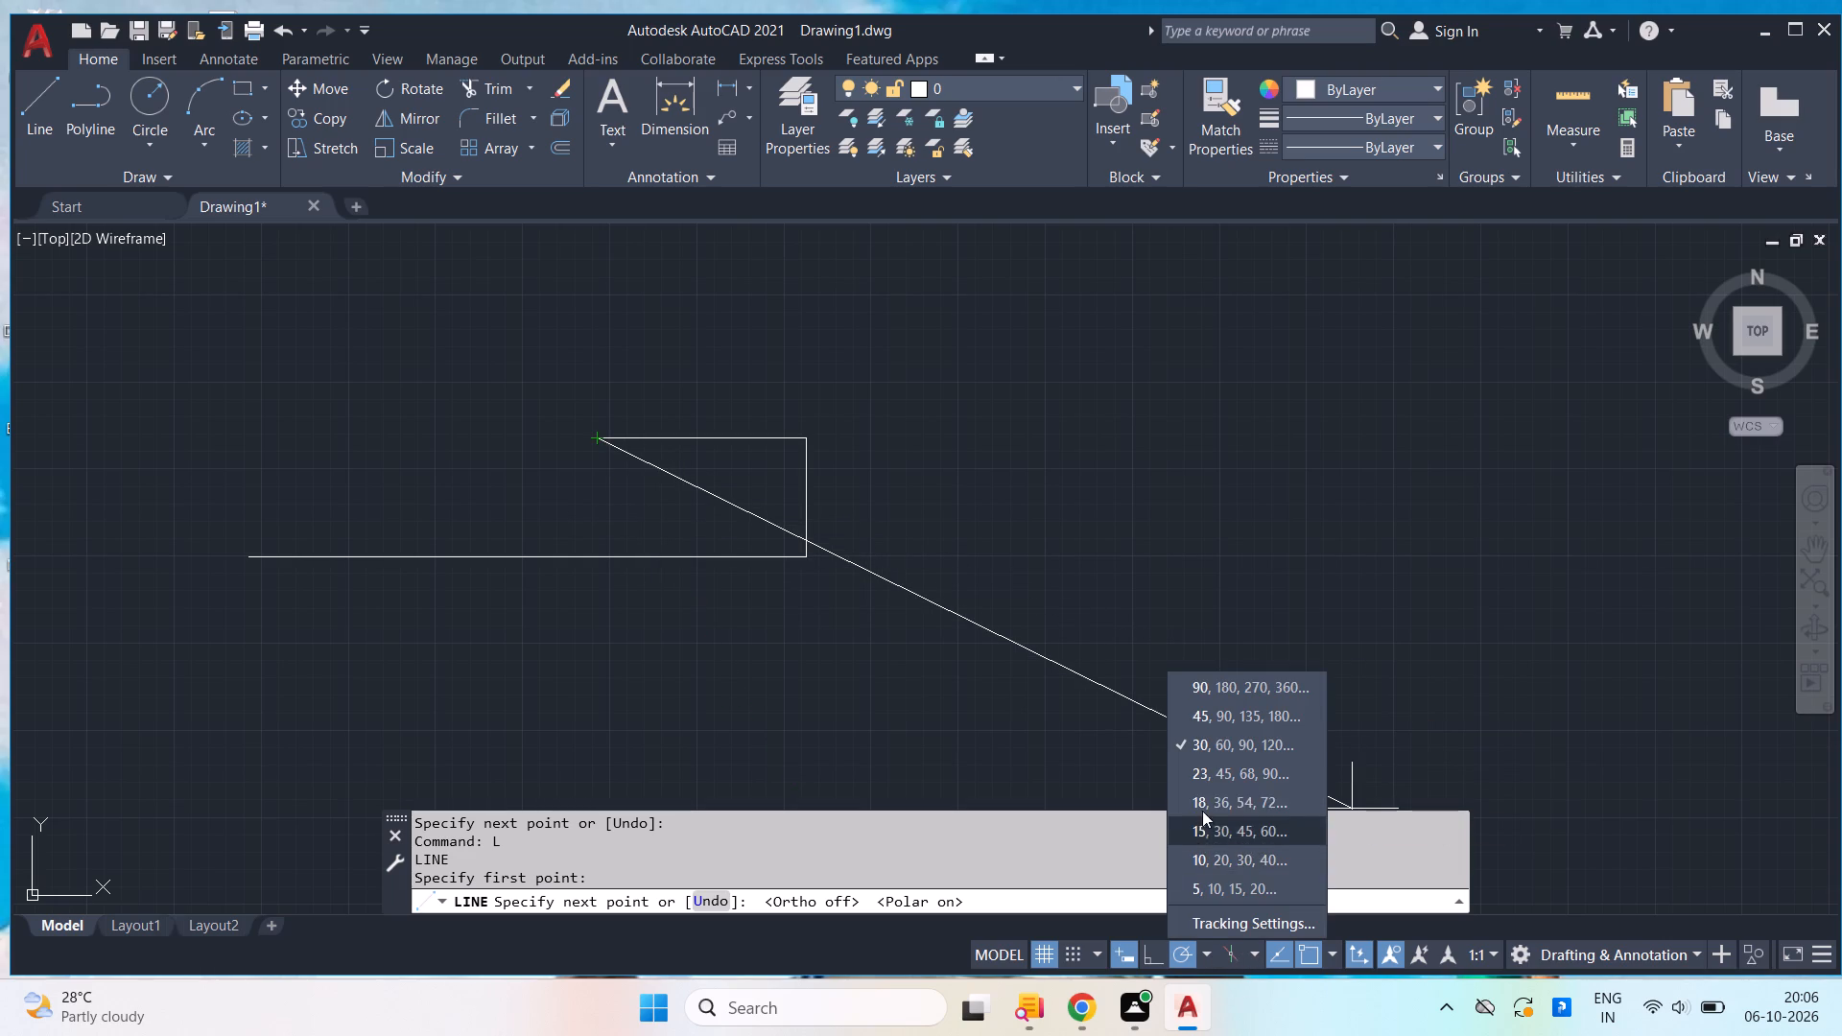
left_click(1244, 887)
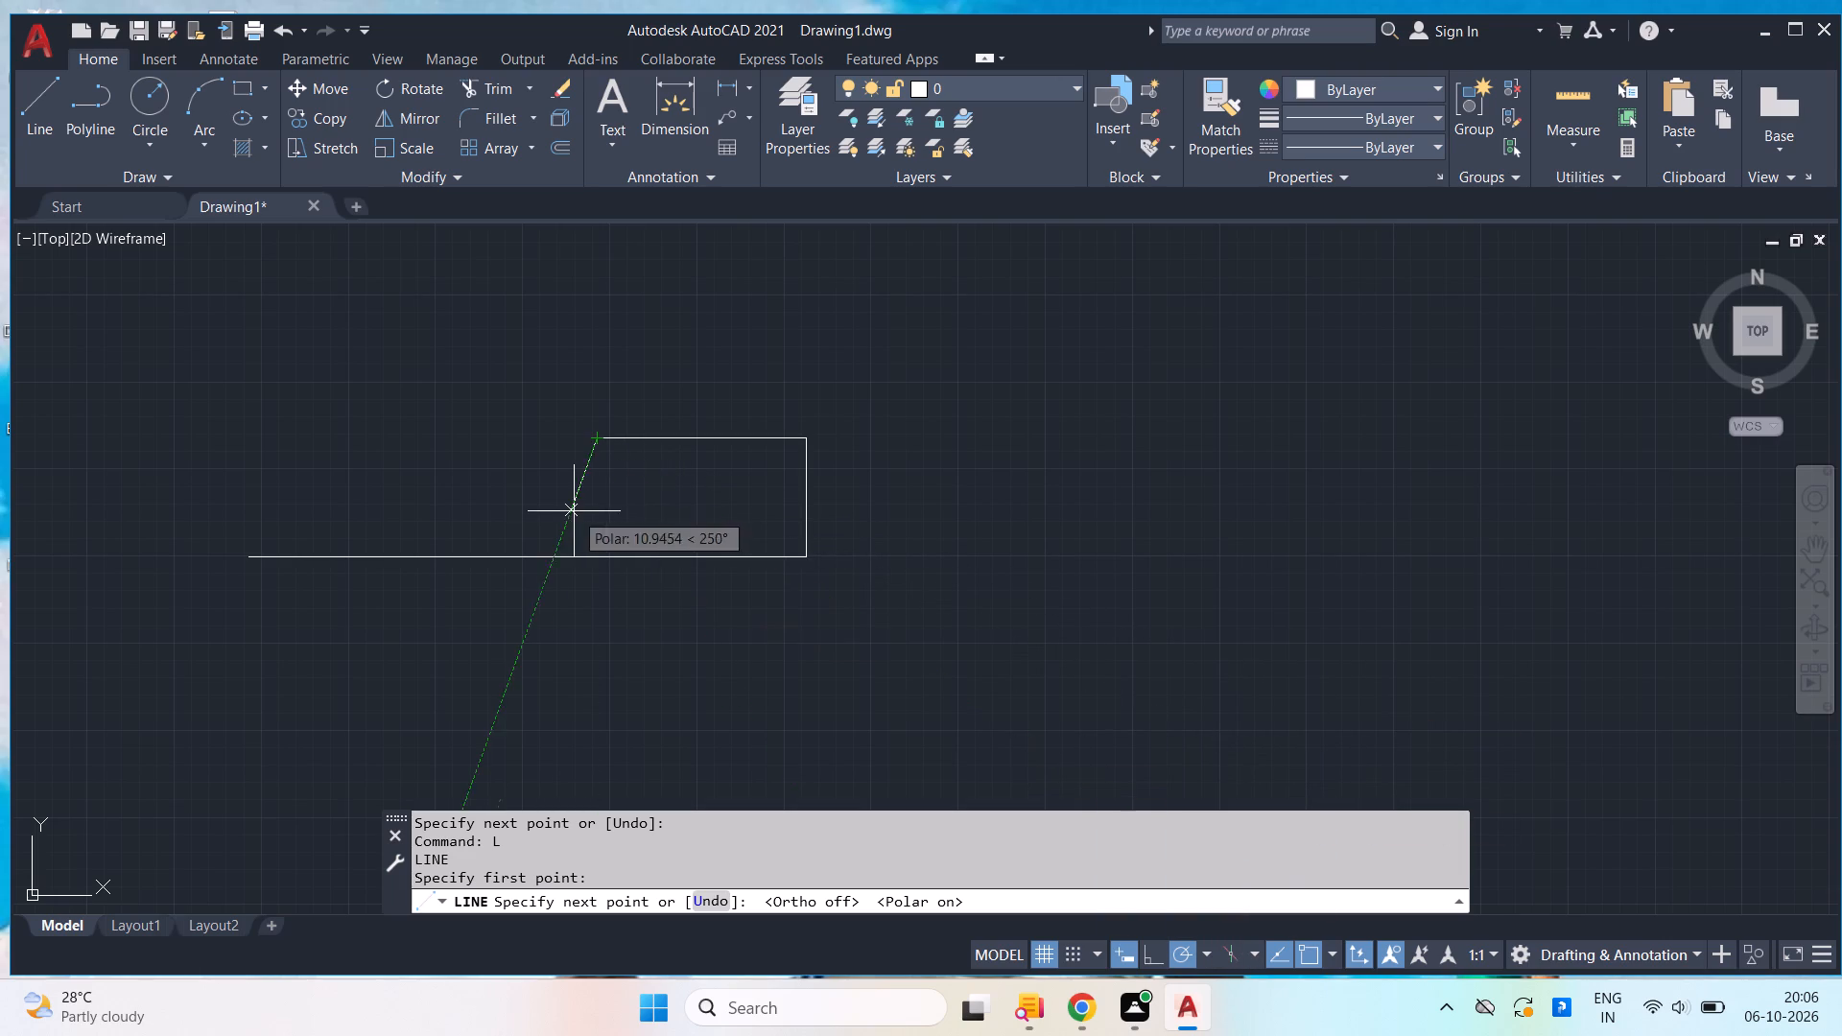
left_click(678, 601)
key("space")
Draw an 18-unit line upward at 115° from the left endpoint of the 30-unit edge.
middle_click_drag(713, 410, 733, 470)
scroll(733, 470, "up", 1)
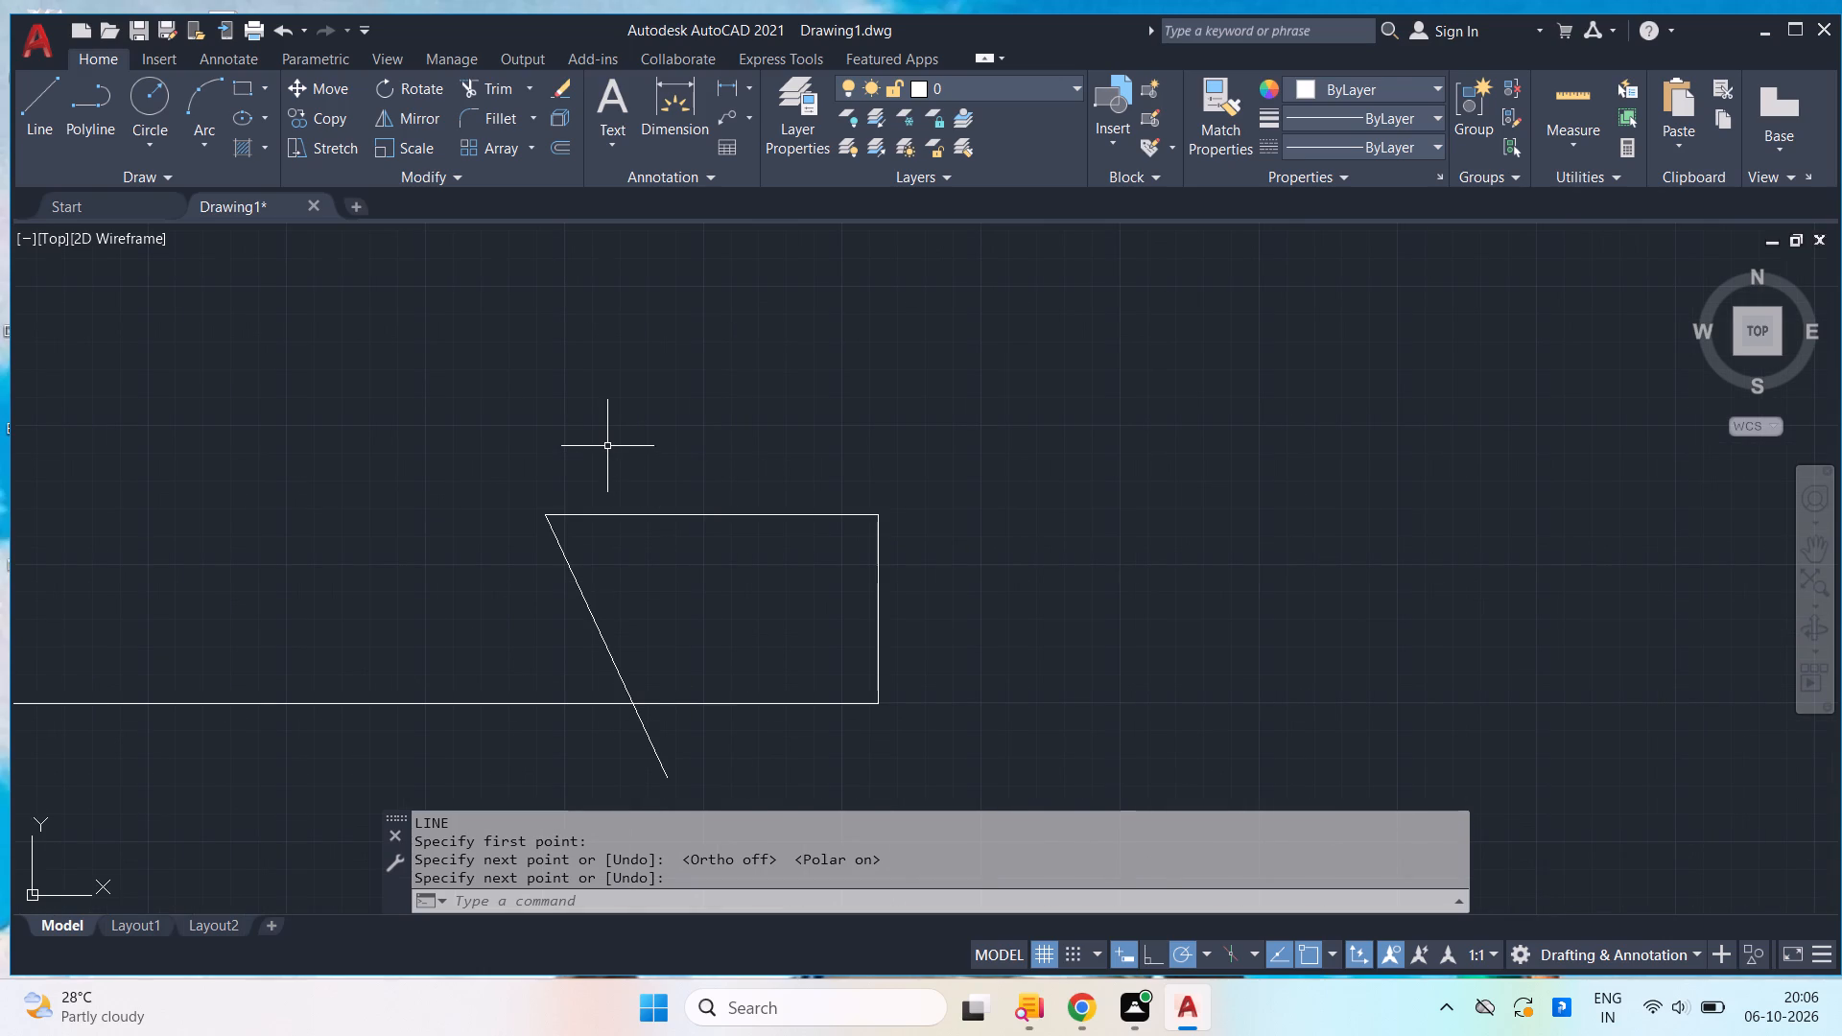
key("l")
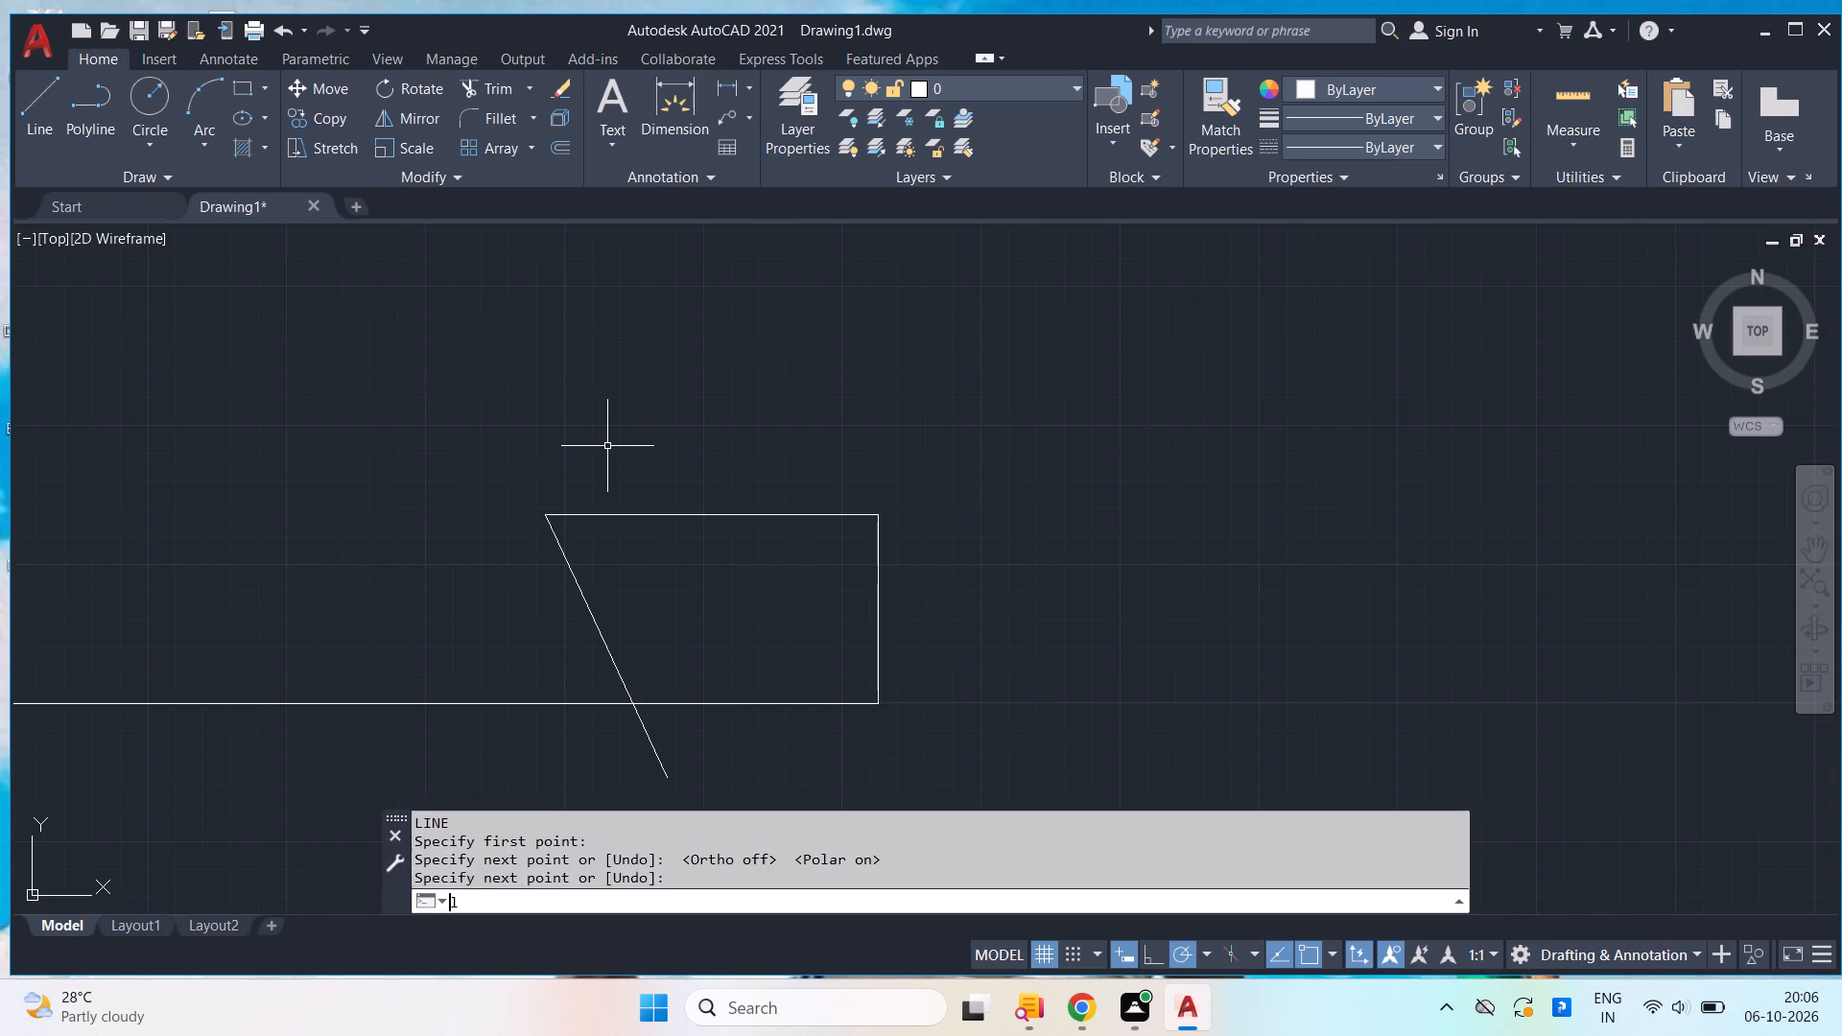
key("Return")
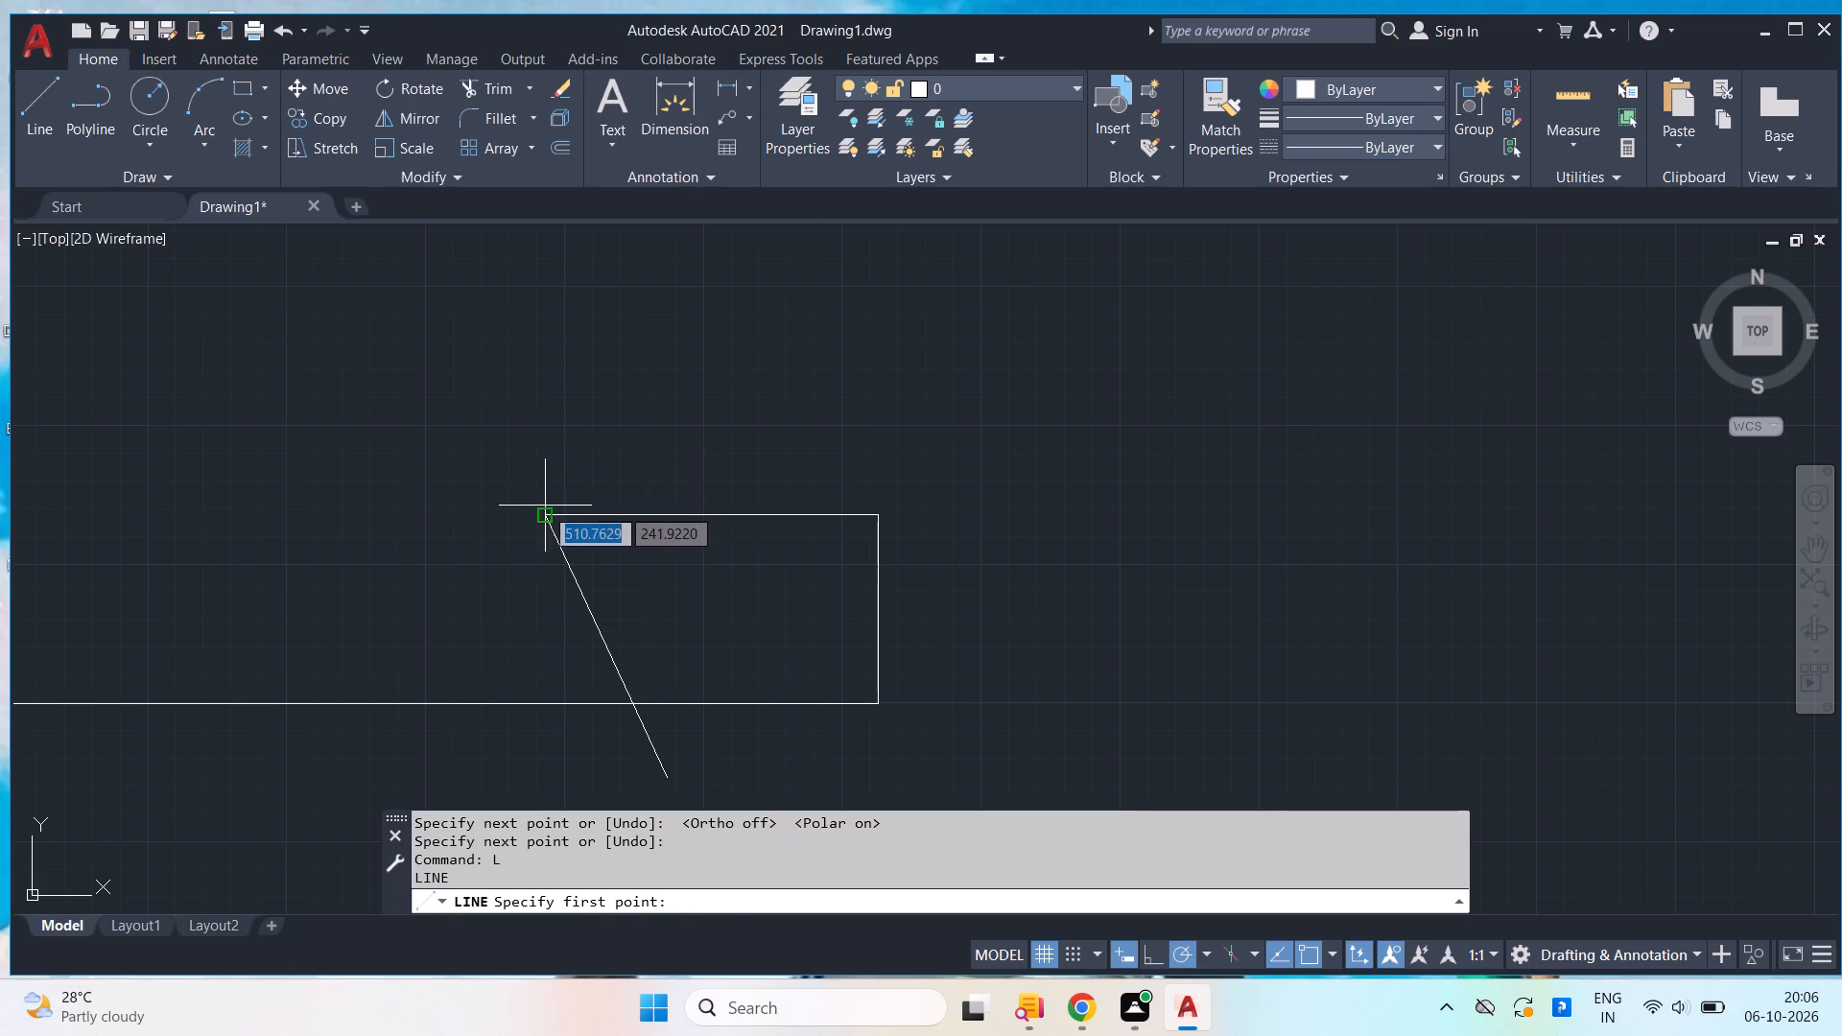
left_click(541, 511)
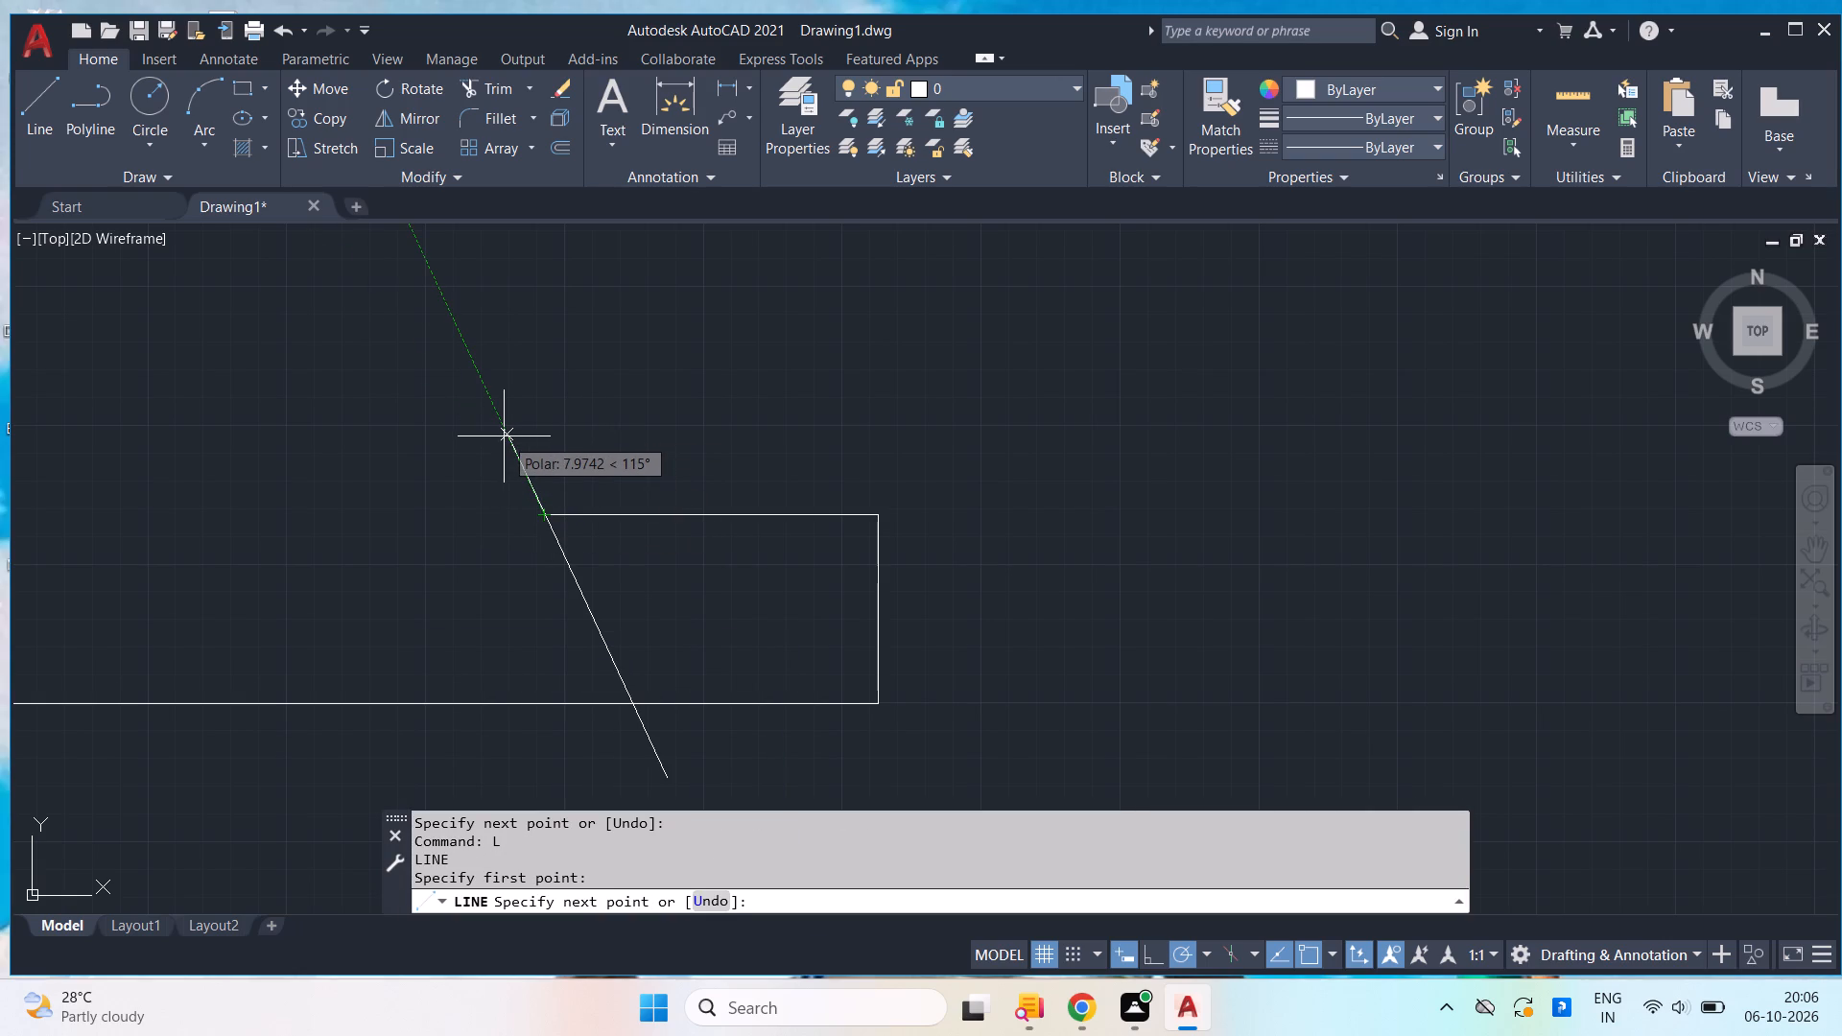
type("18")
key("Return")
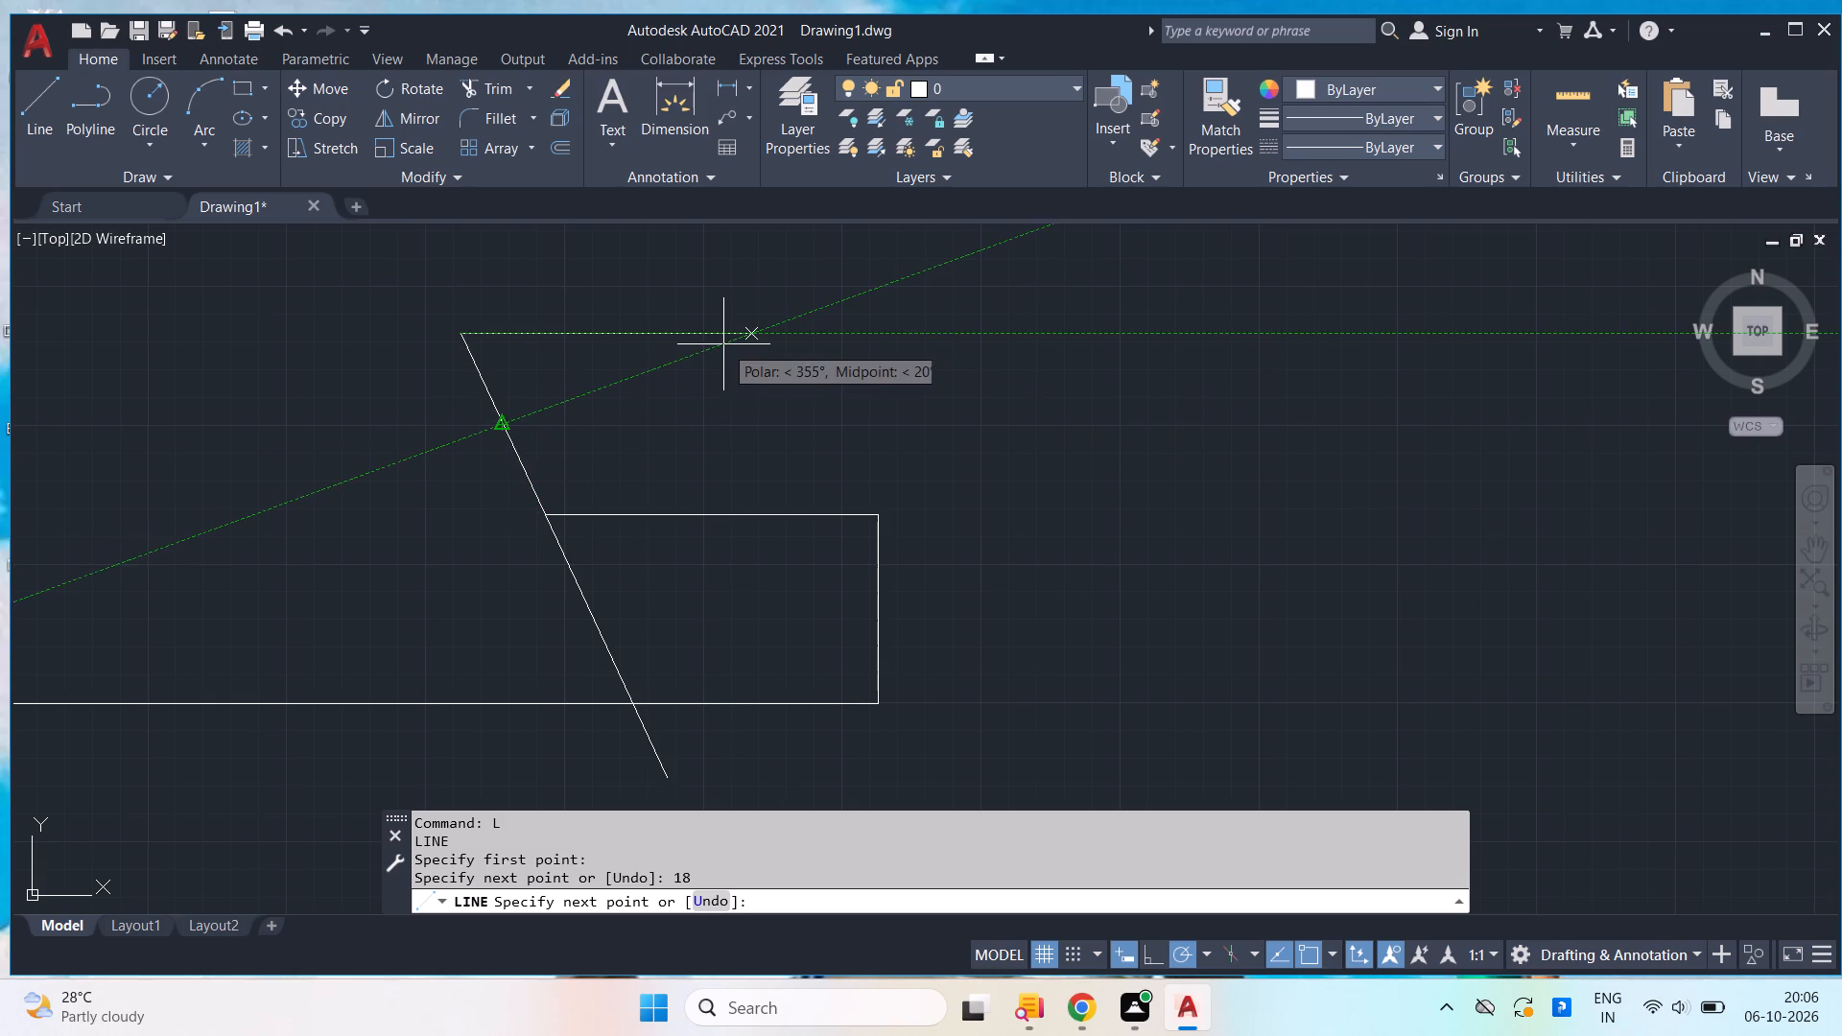
key("space")
Draw a circle of radius 8 centred on the upper end of the 18-unit slanted line.
middle_click_drag(649, 353, 695, 462)
key("c")
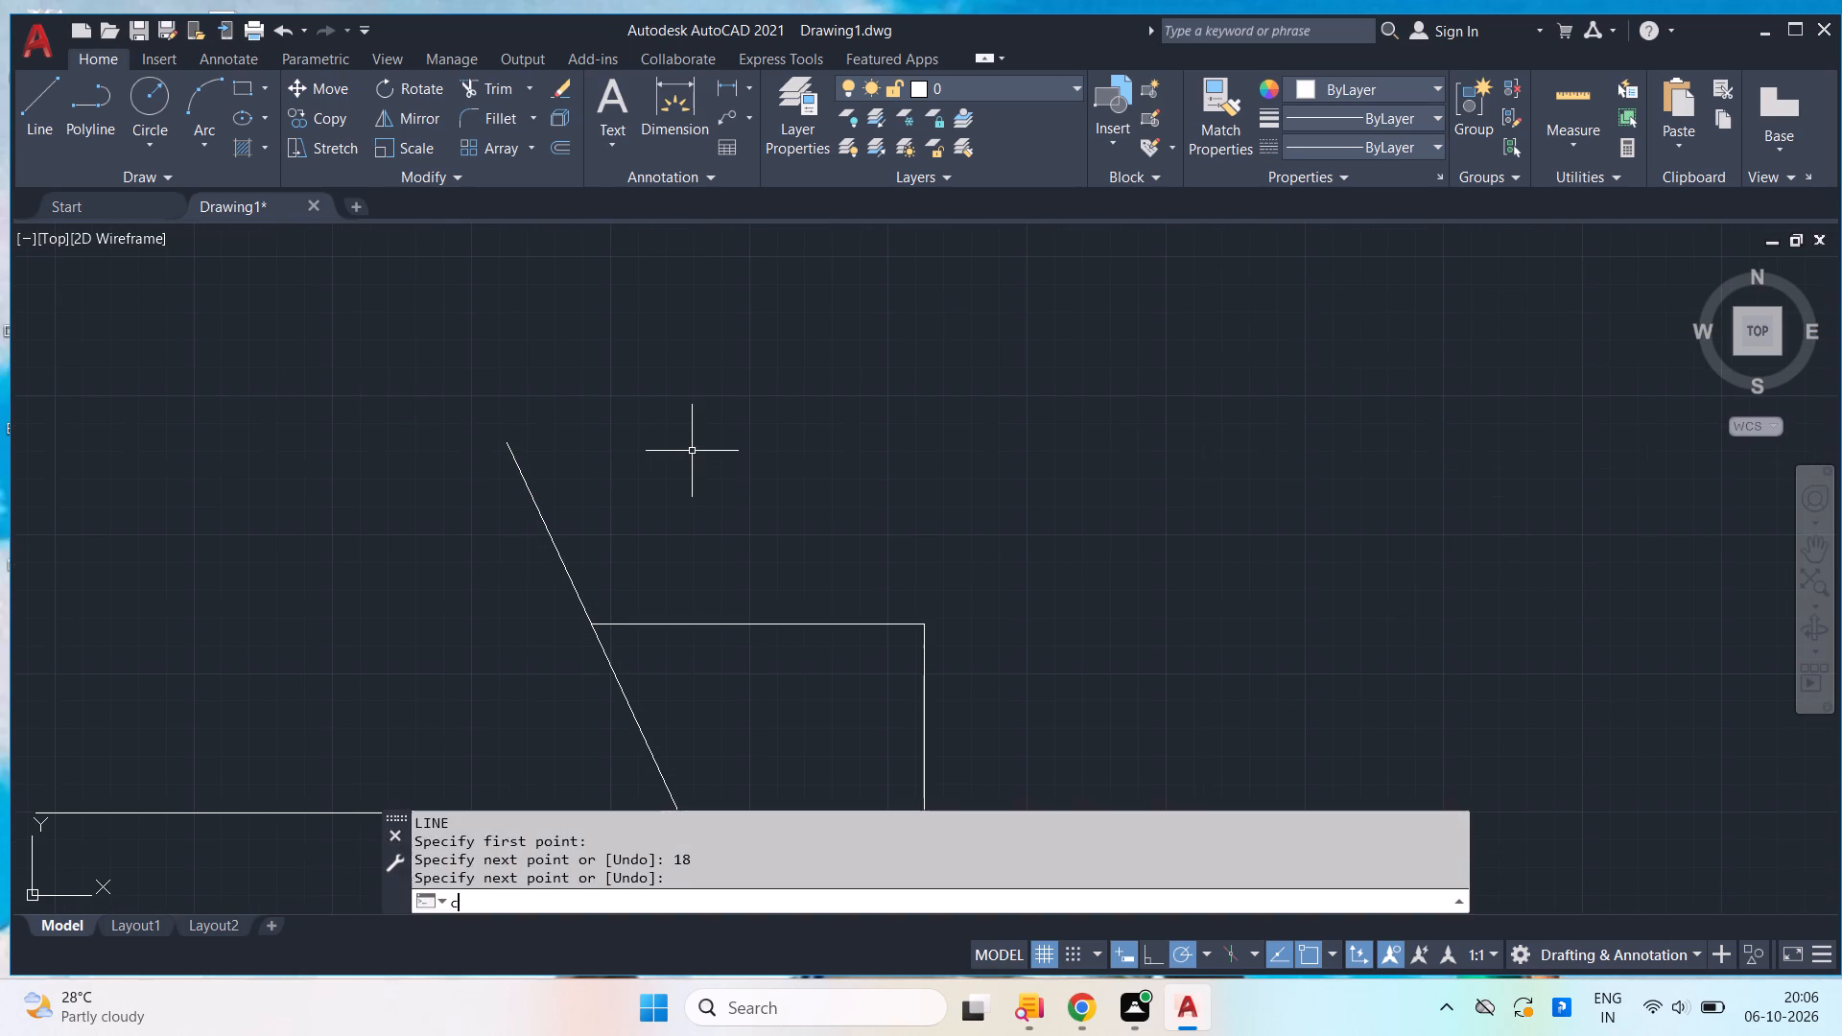
key("space")
left_click(508, 444)
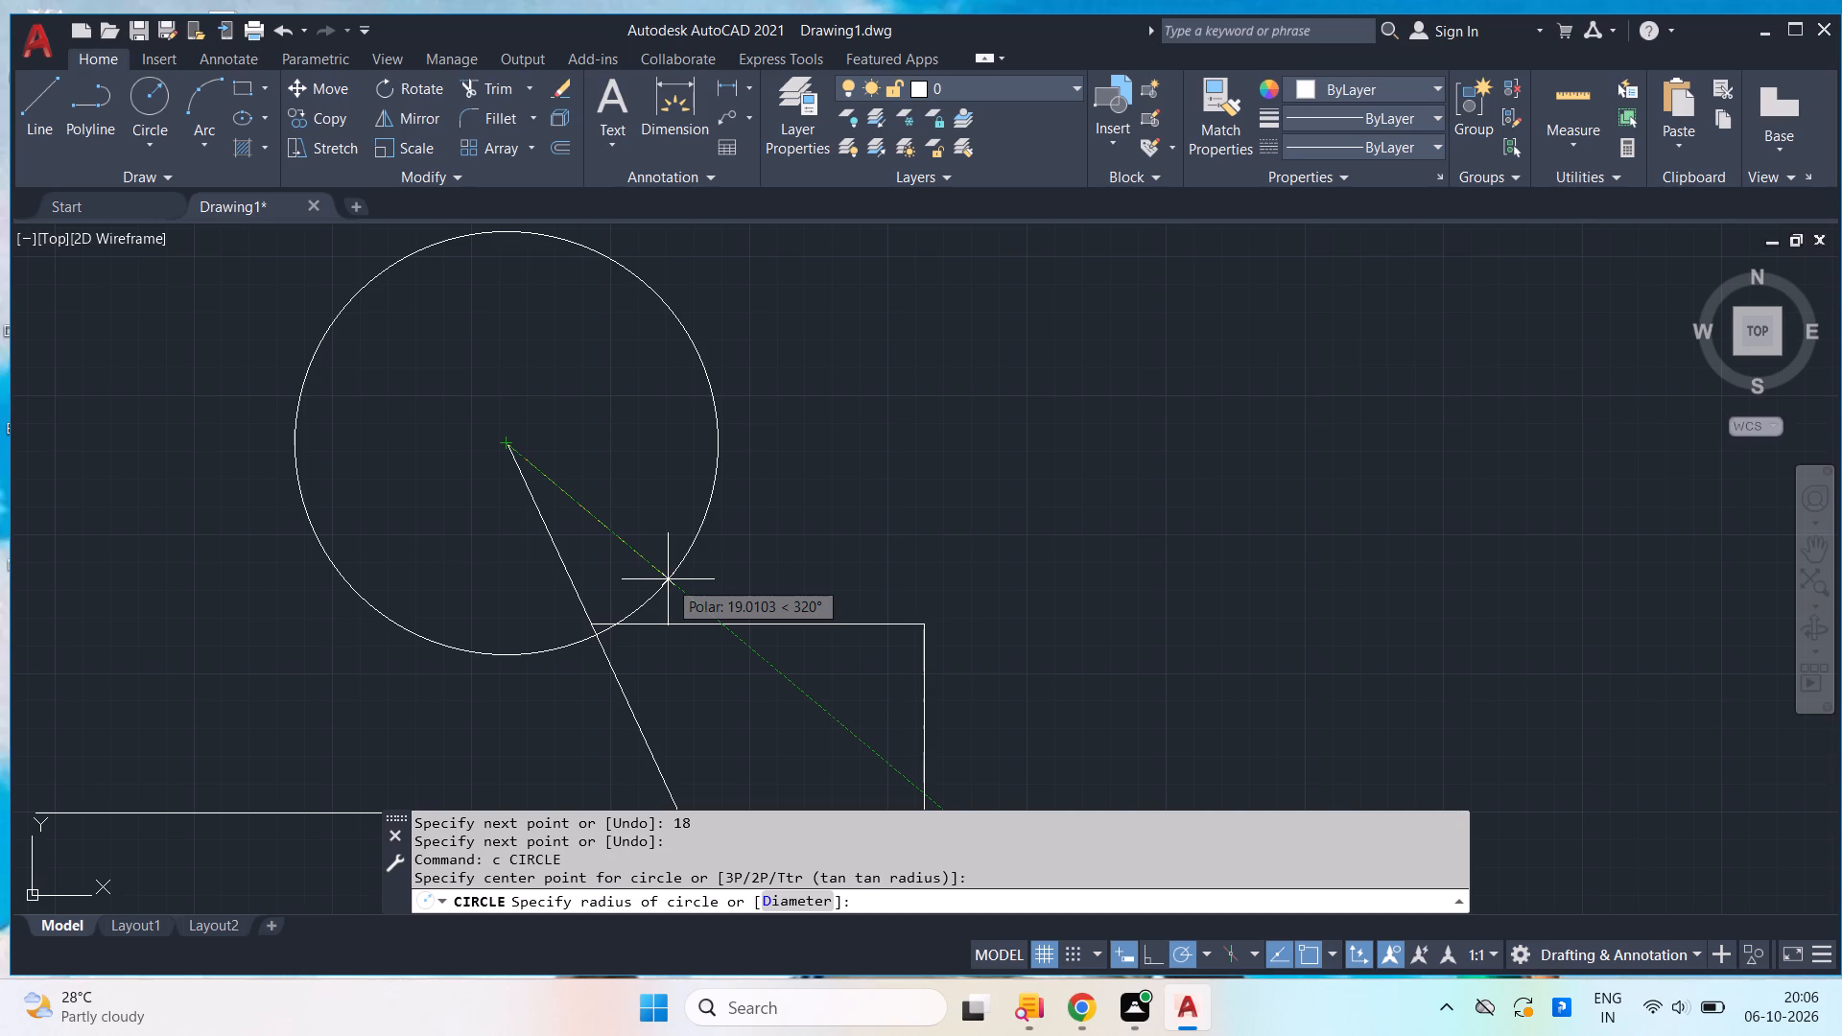
key("8")
key("Return")
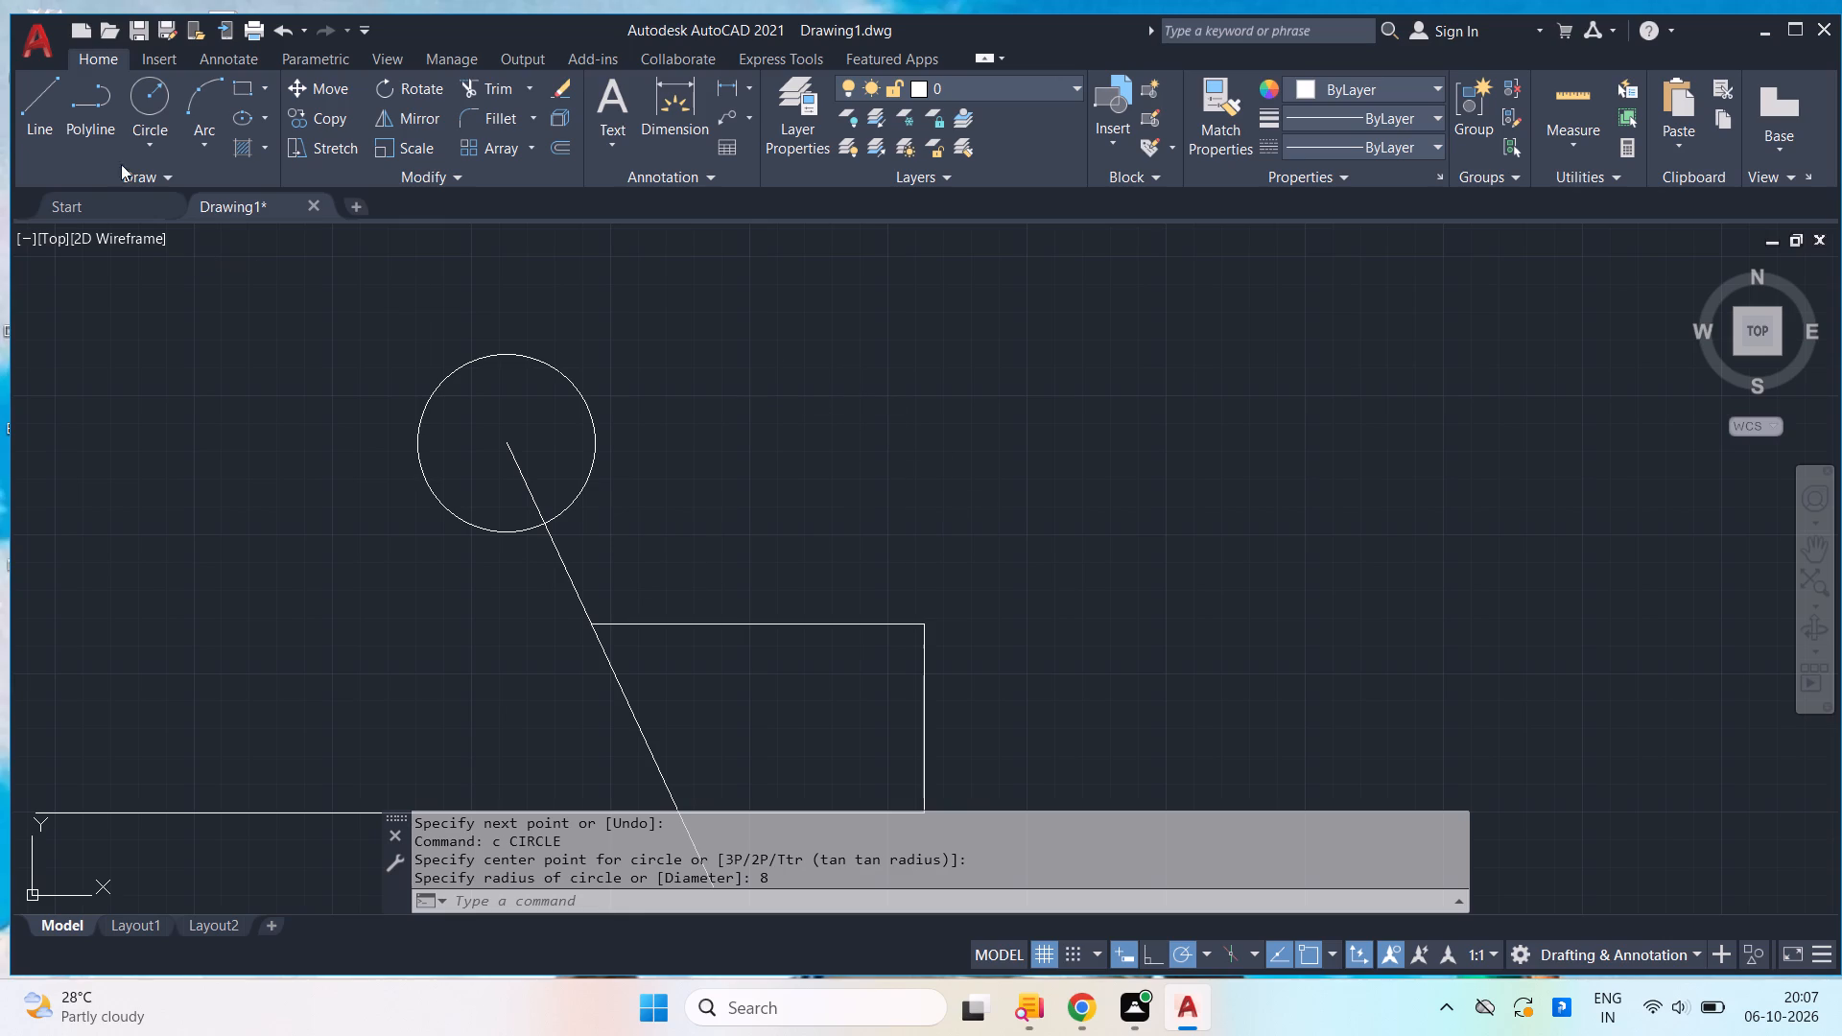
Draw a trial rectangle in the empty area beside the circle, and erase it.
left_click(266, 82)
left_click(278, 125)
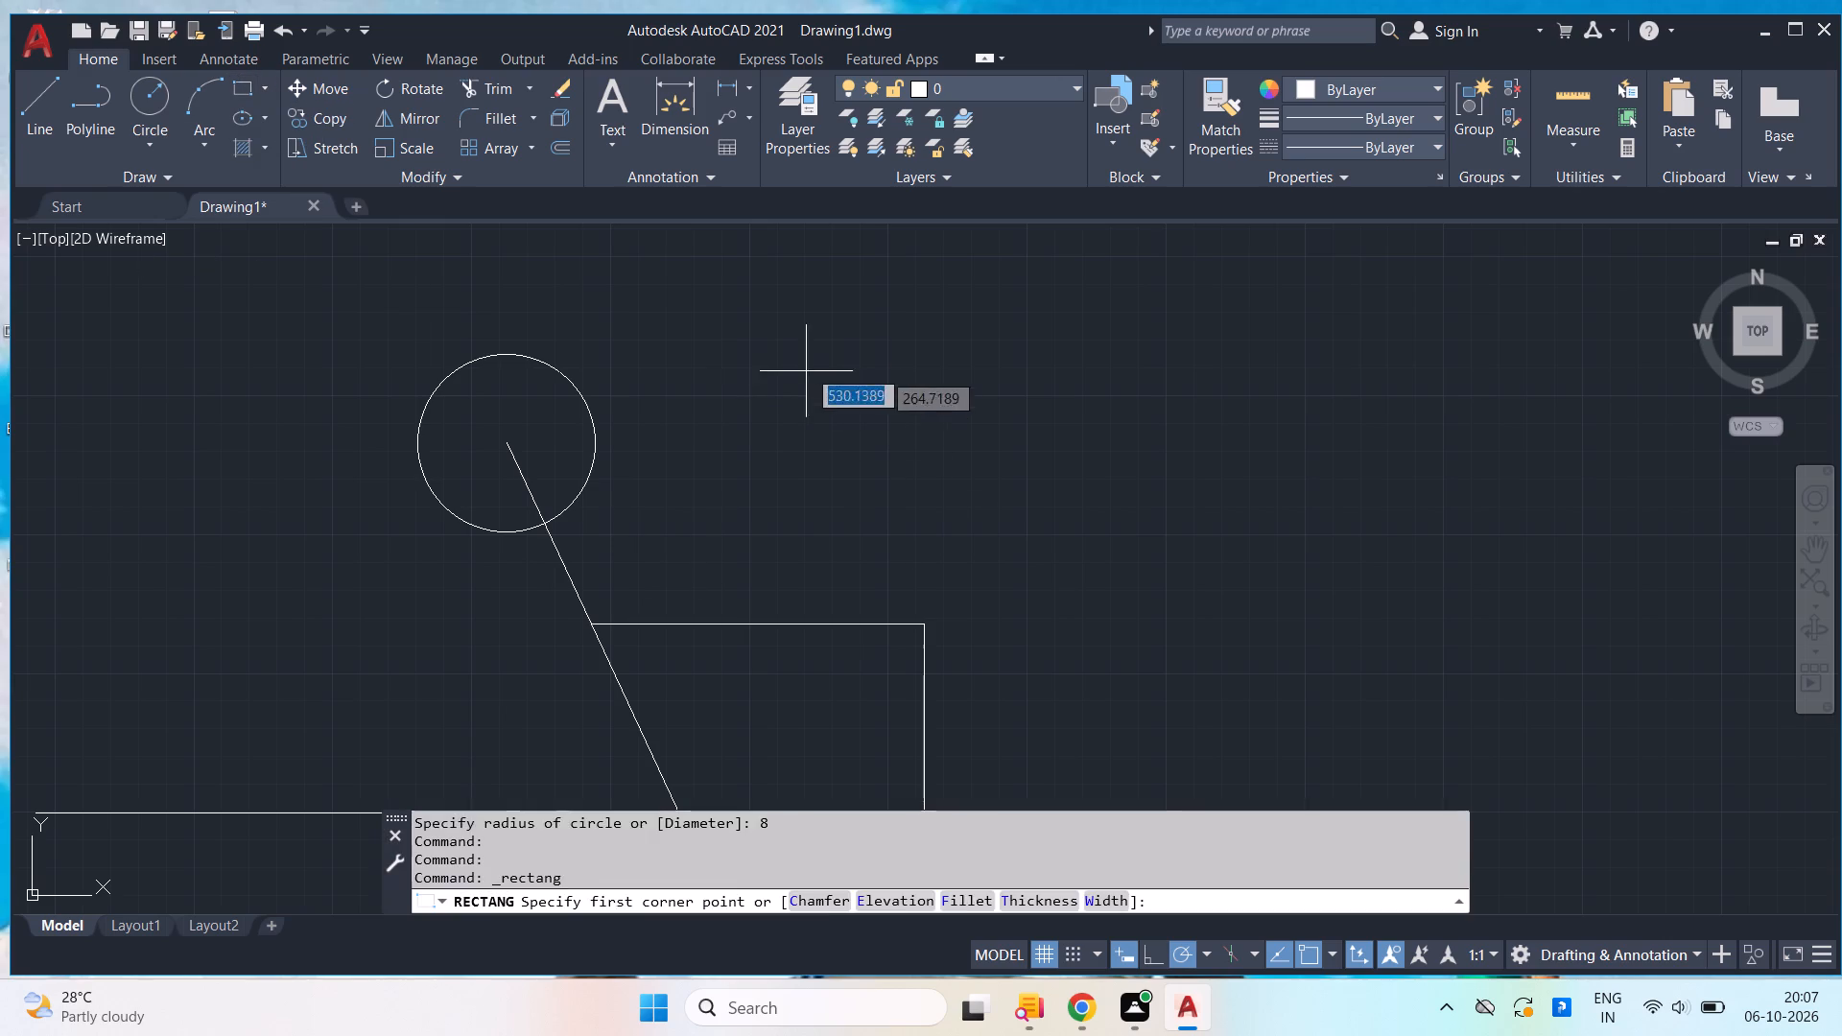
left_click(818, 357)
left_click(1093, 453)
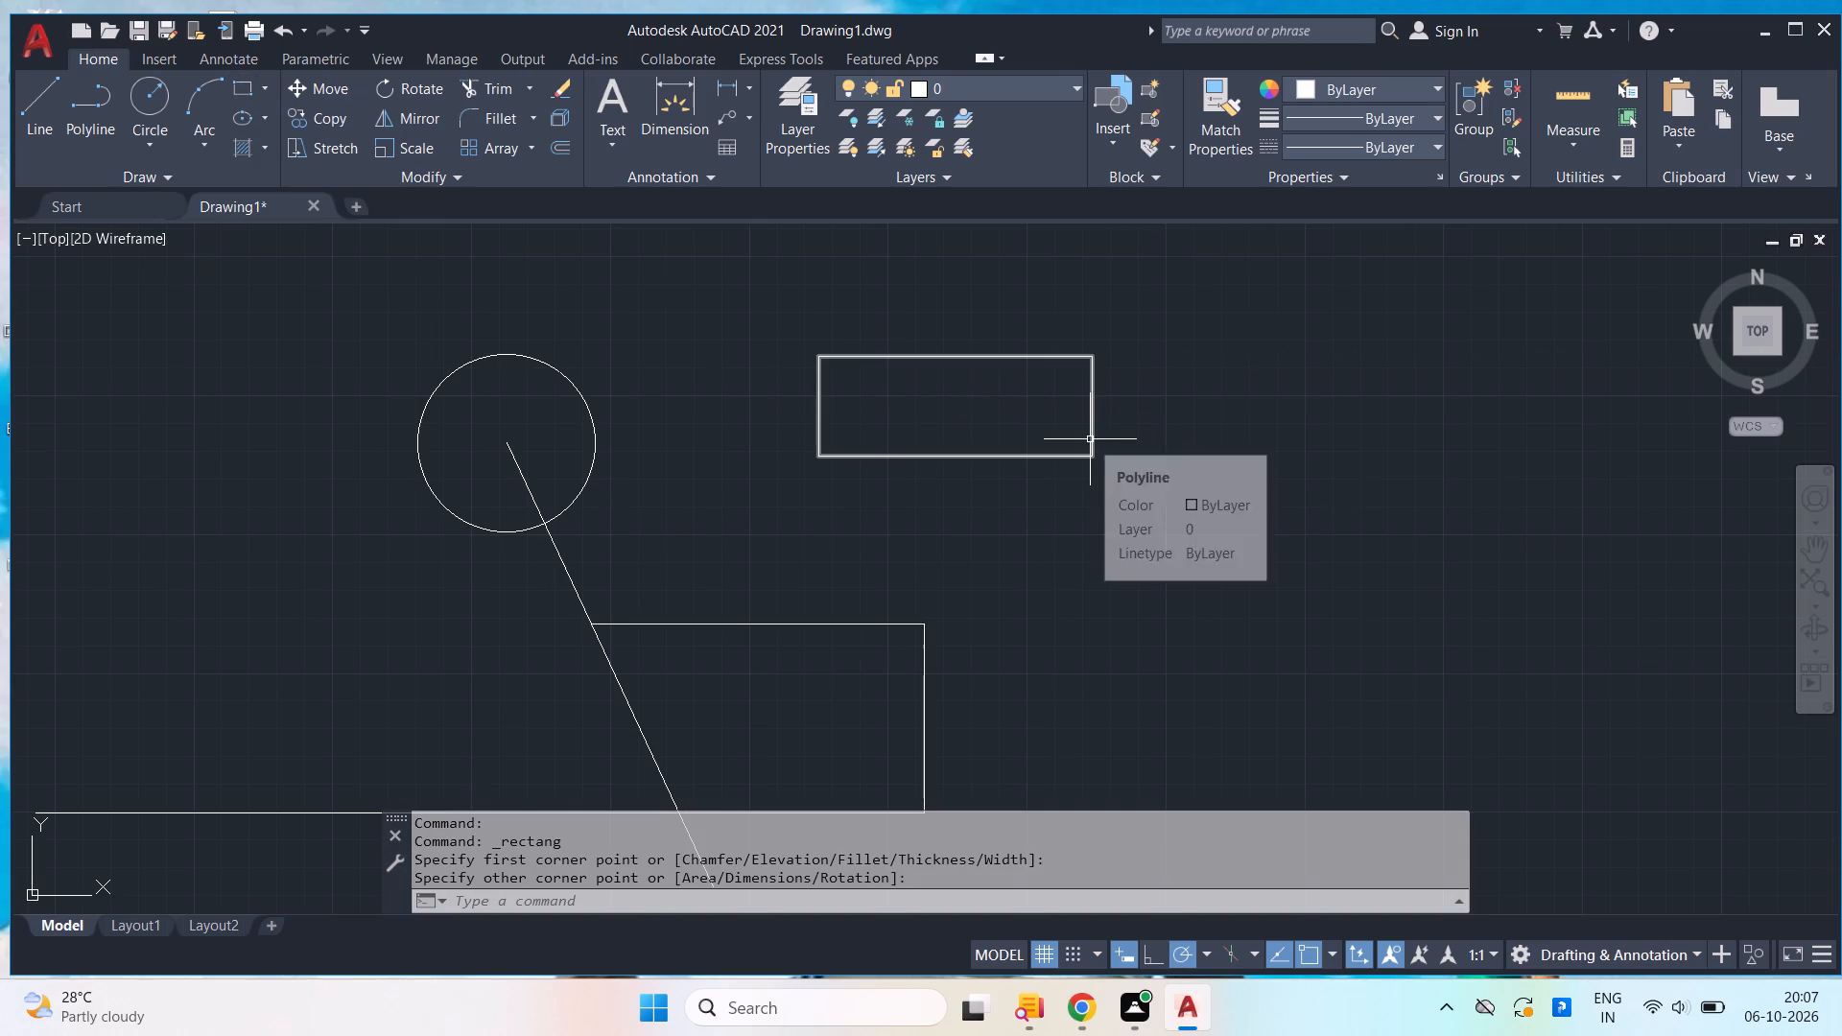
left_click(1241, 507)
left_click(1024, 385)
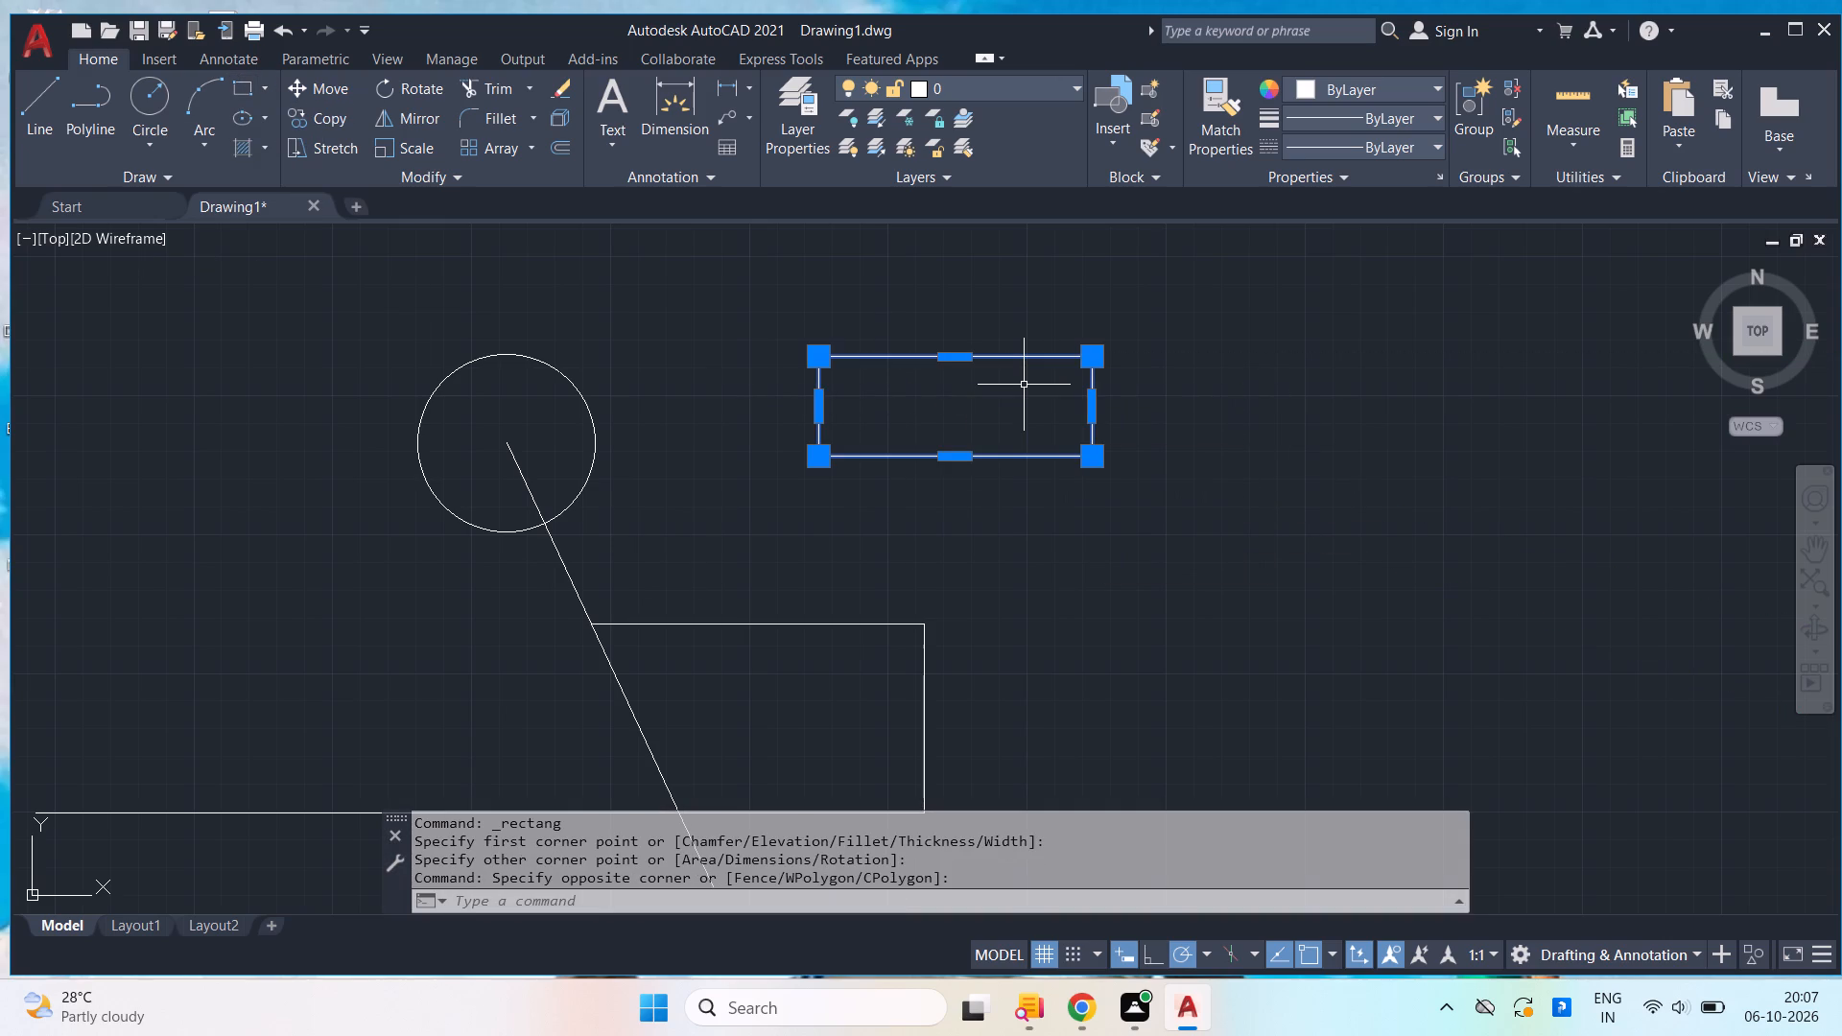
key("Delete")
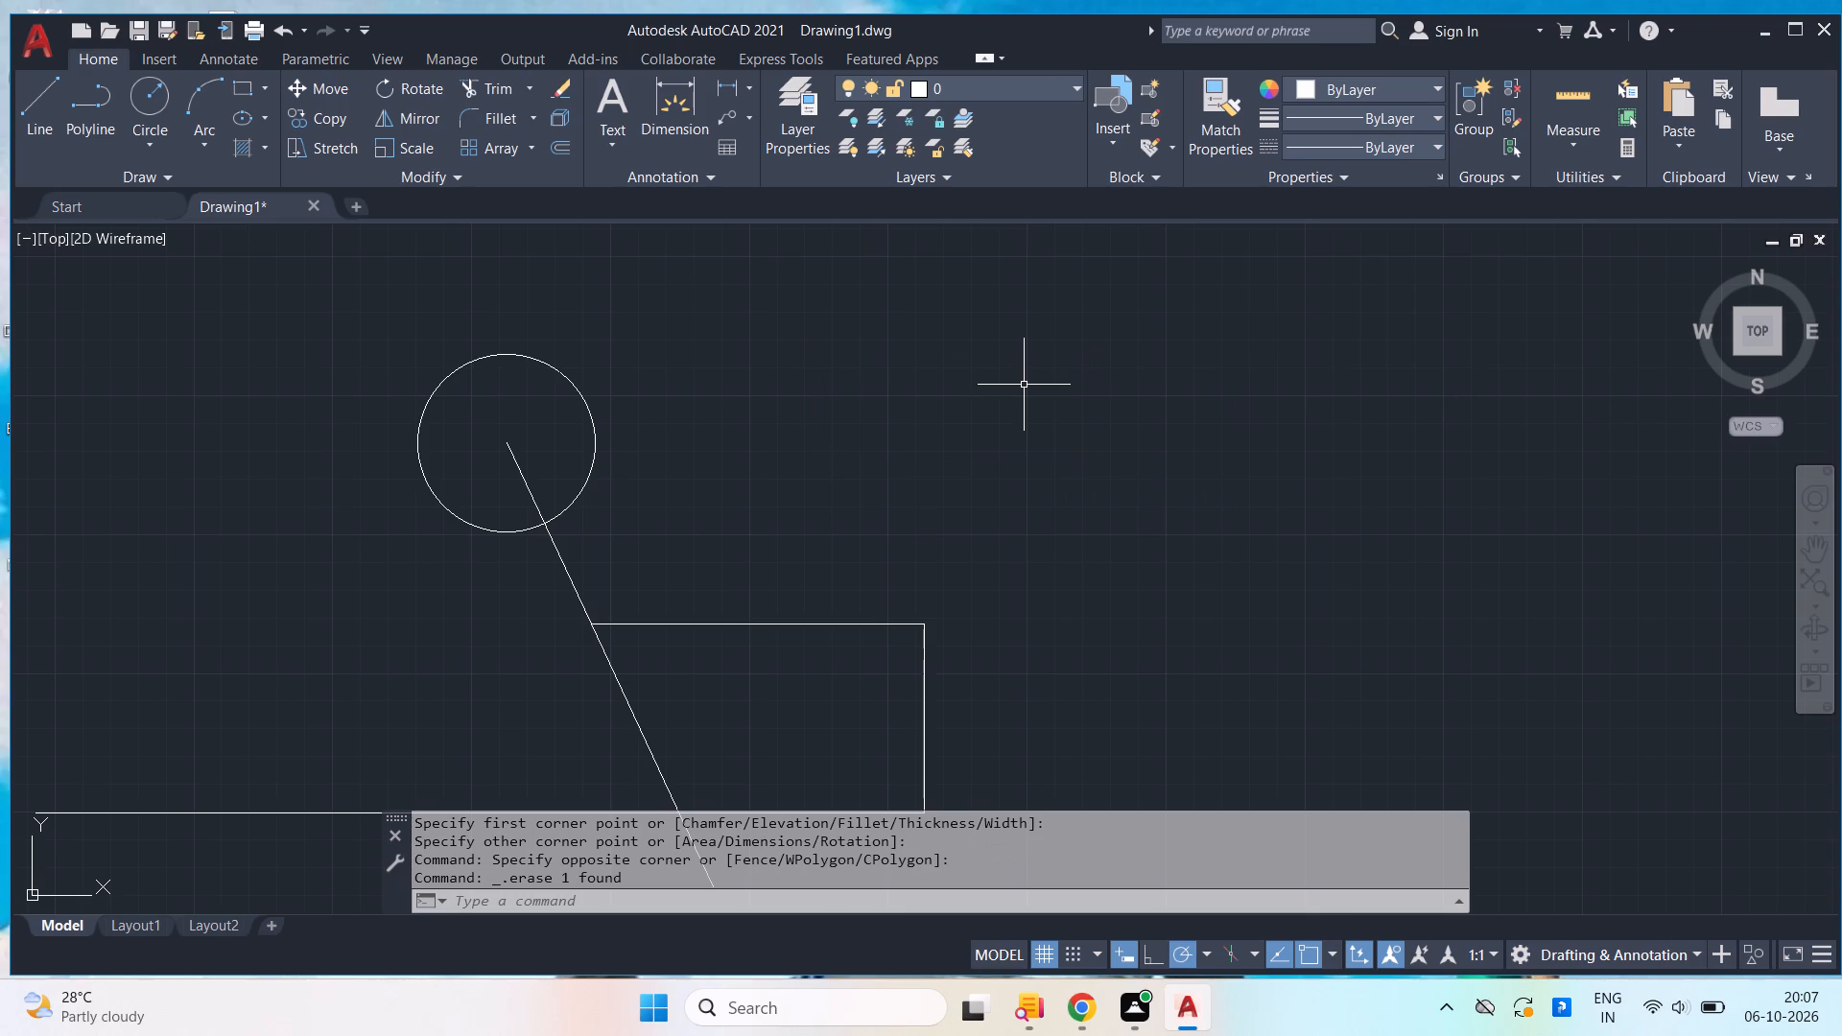
Draw a concentric circle of radius 5 inside the radius 8 circle.
type("c")
key("space")
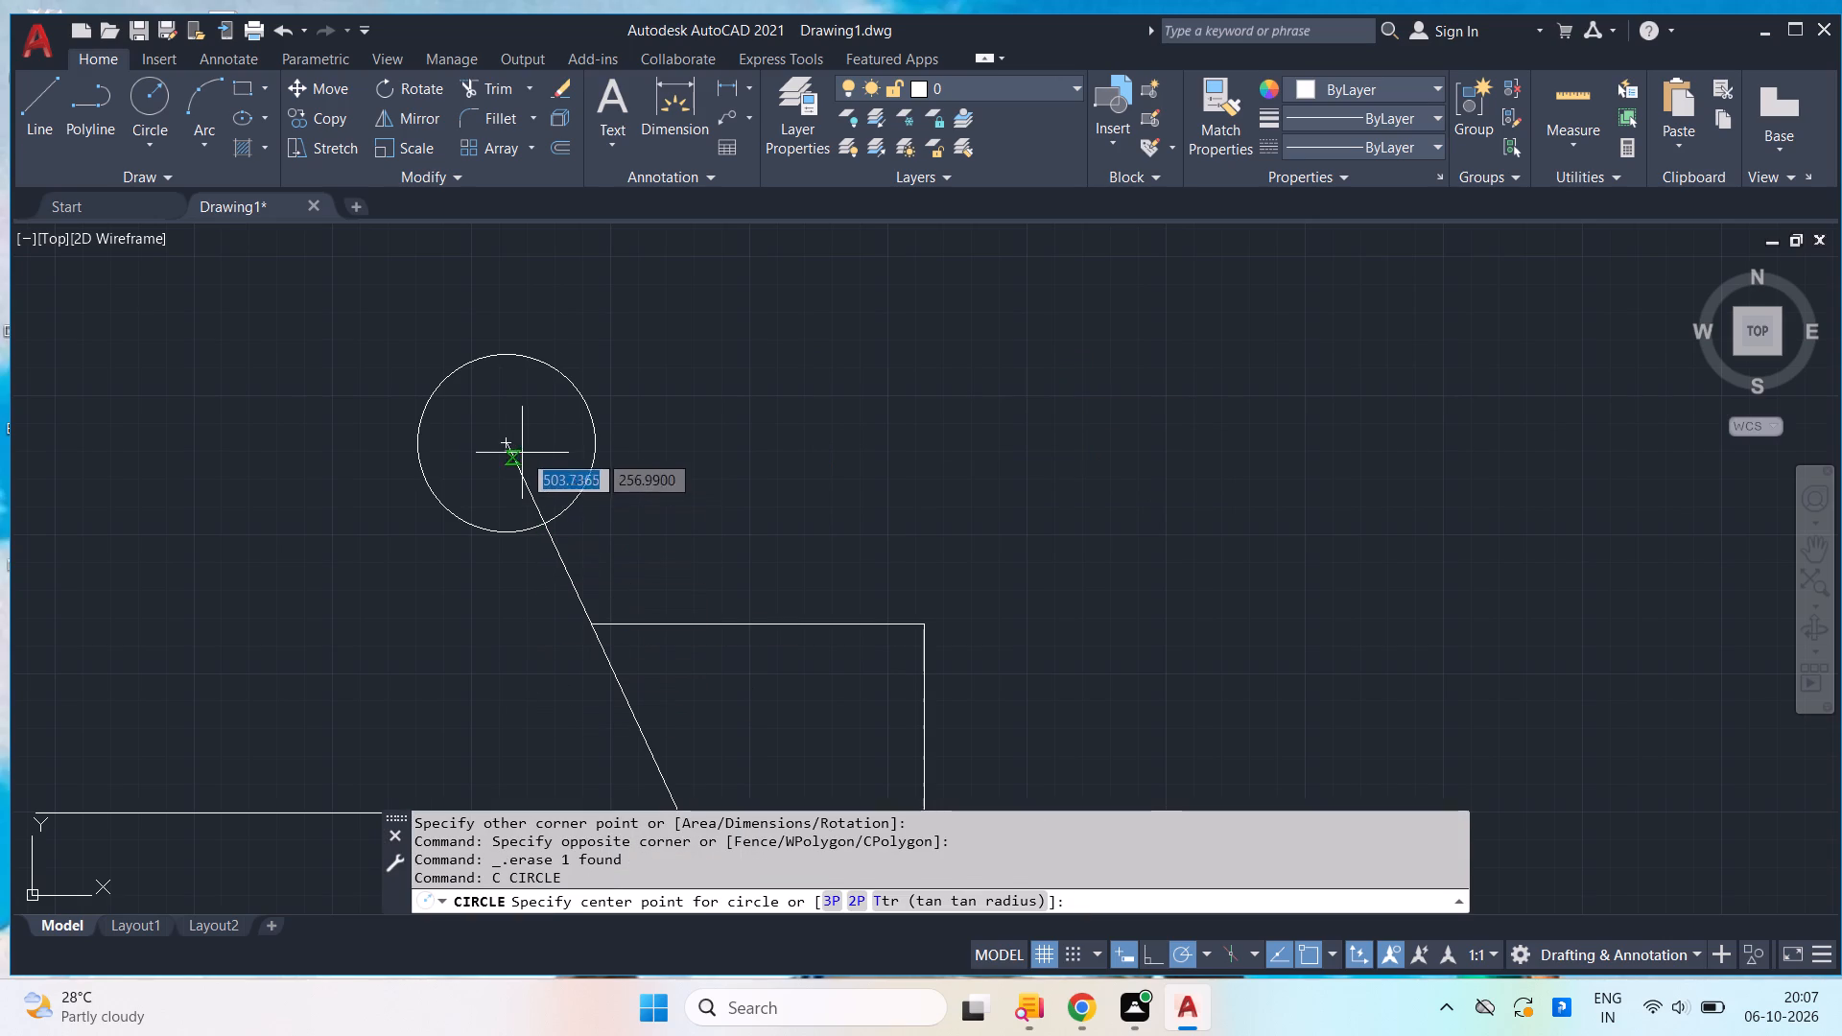
left_click(511, 438)
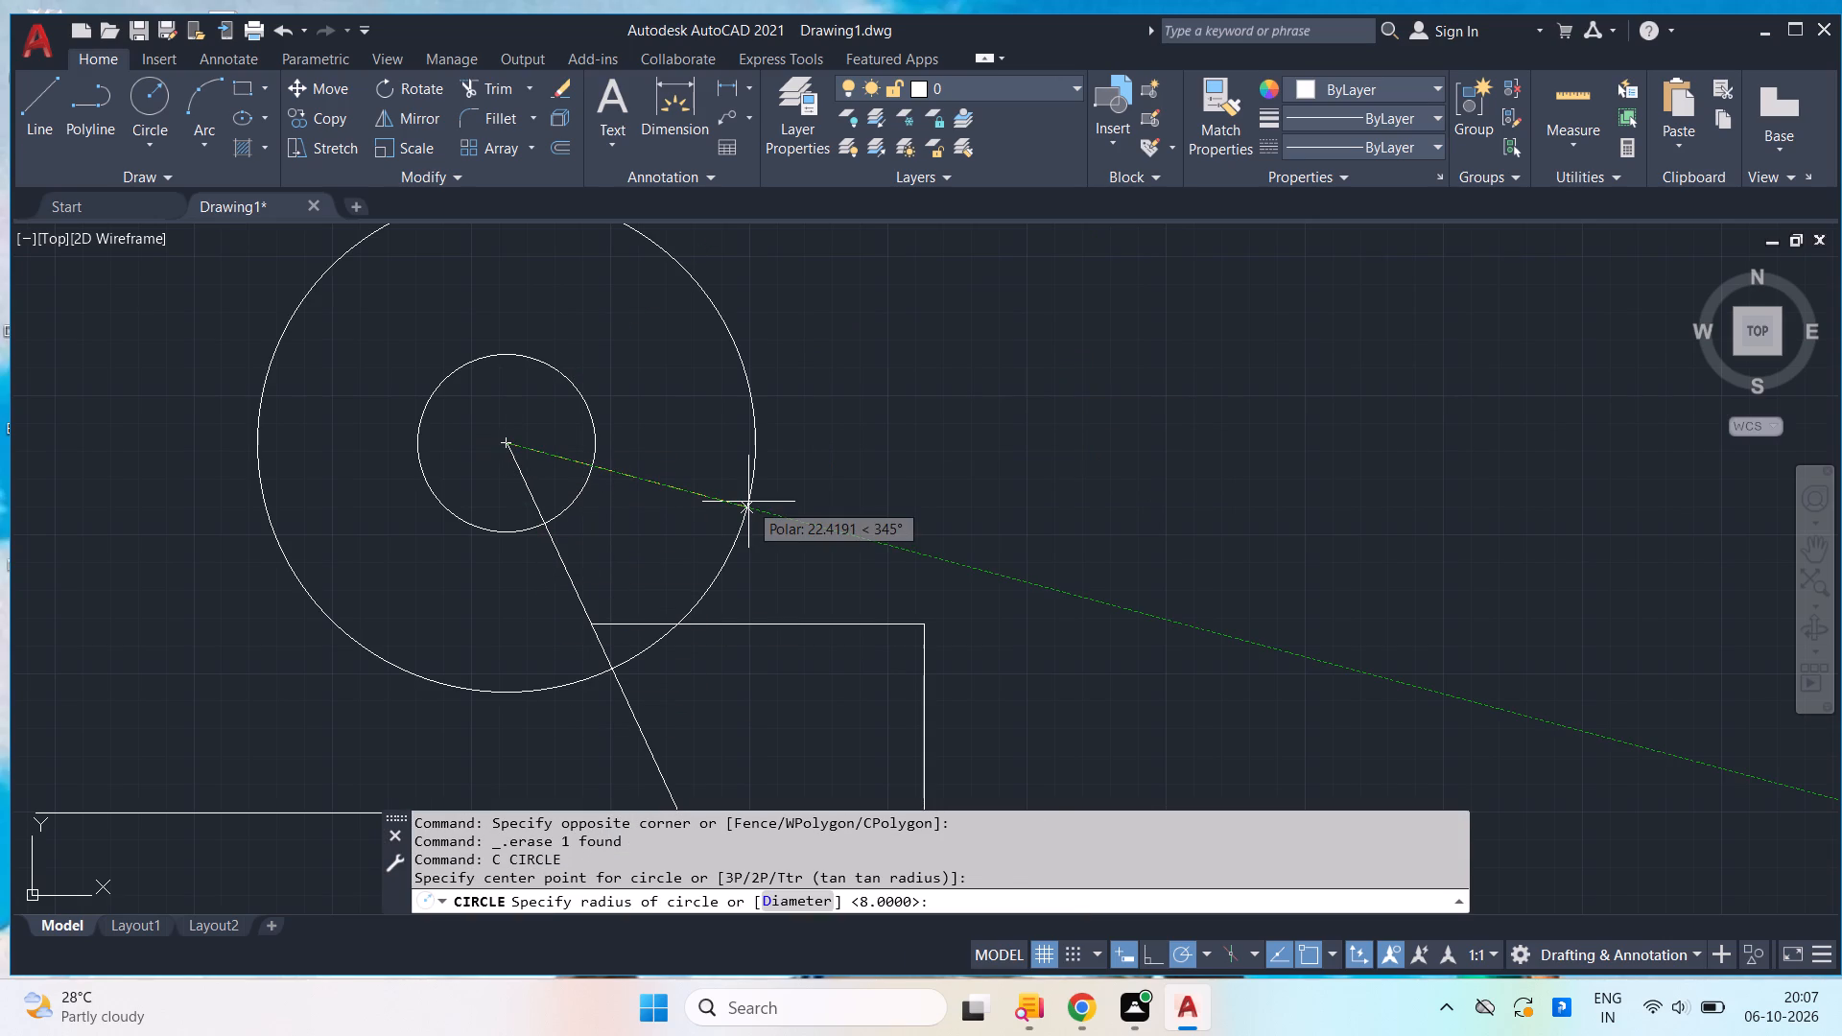
key("5")
key("Return")
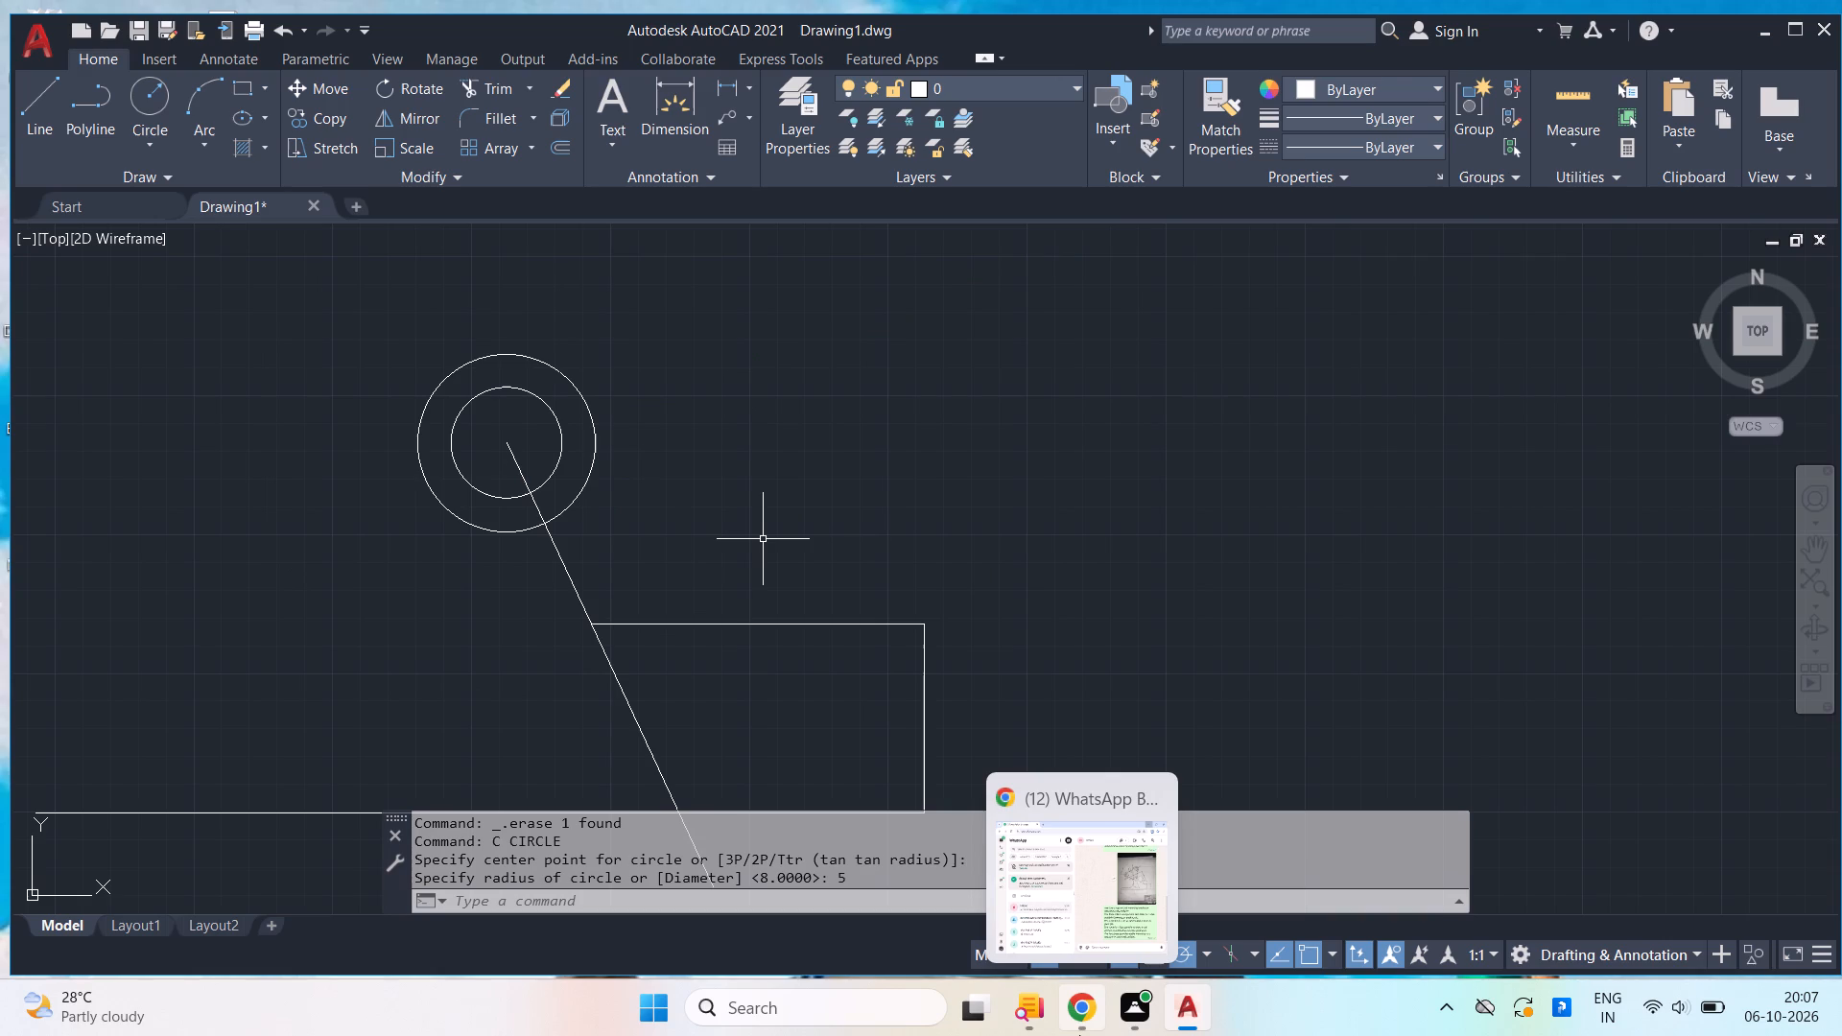
Draw an 11-unit line at 115° from the centre of the concentric circles, continuing the slanted line upward.
key("l")
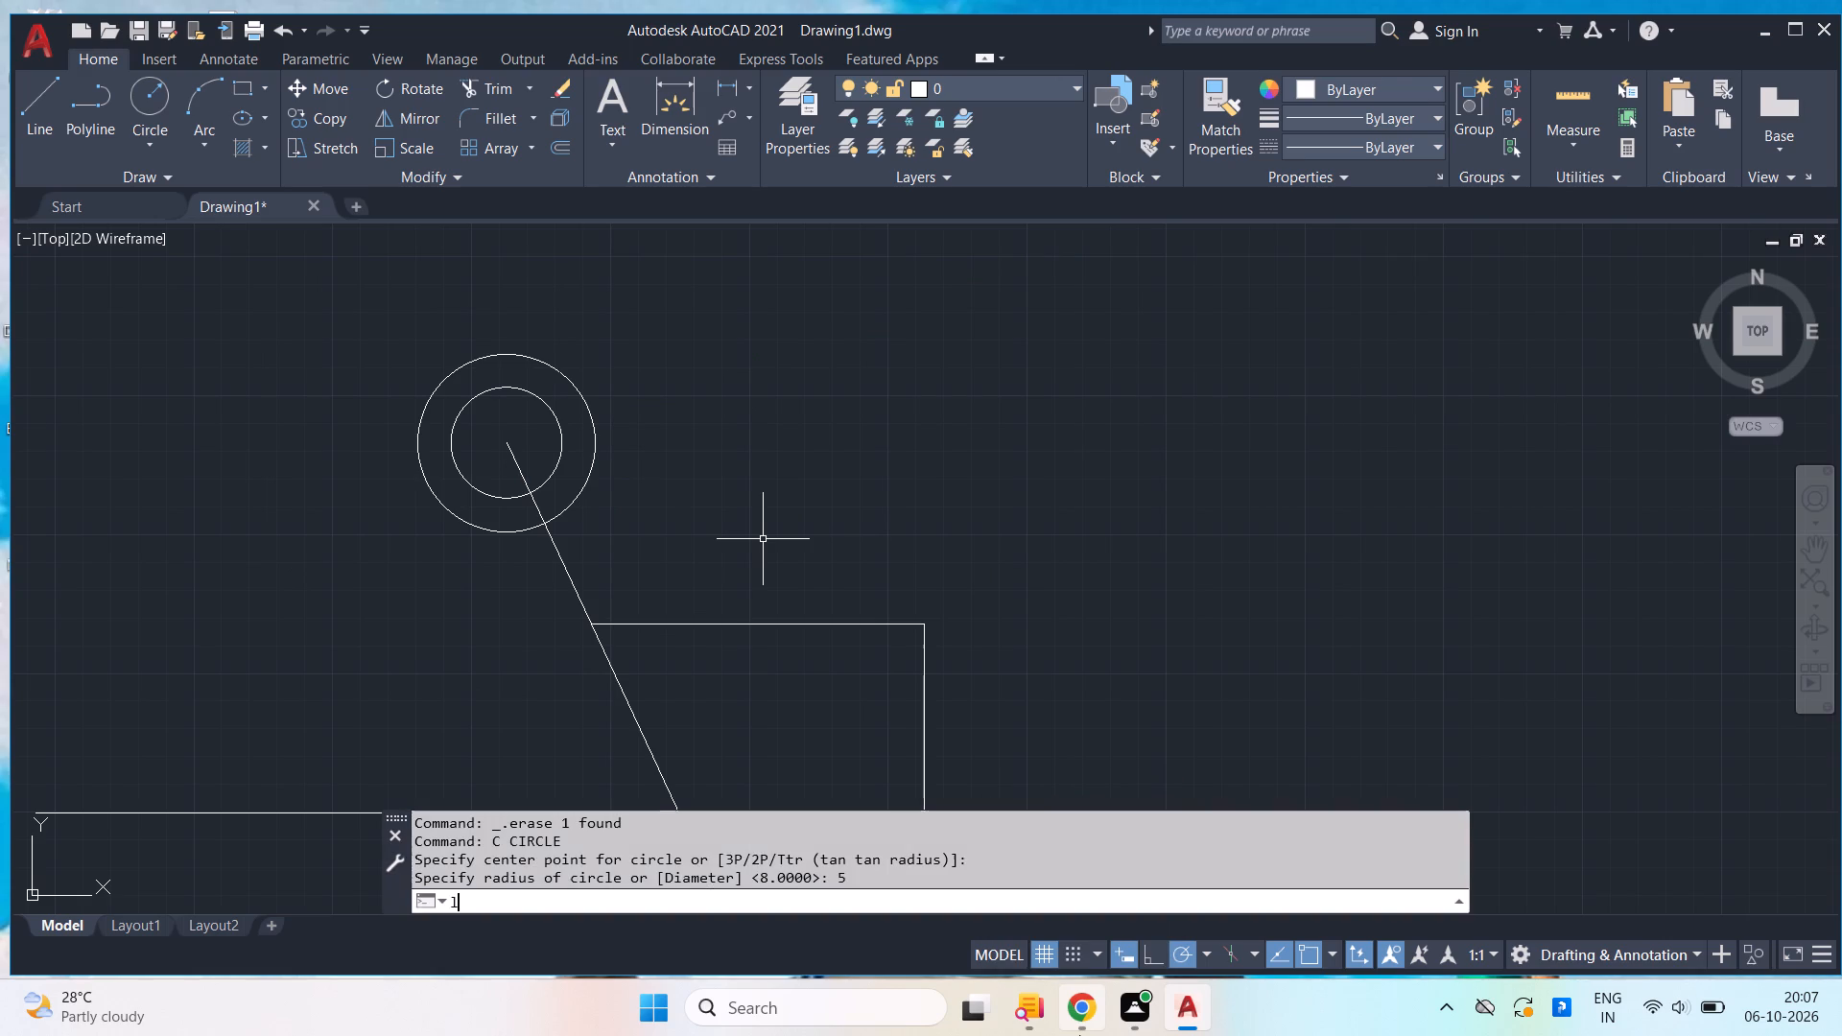
key("Return")
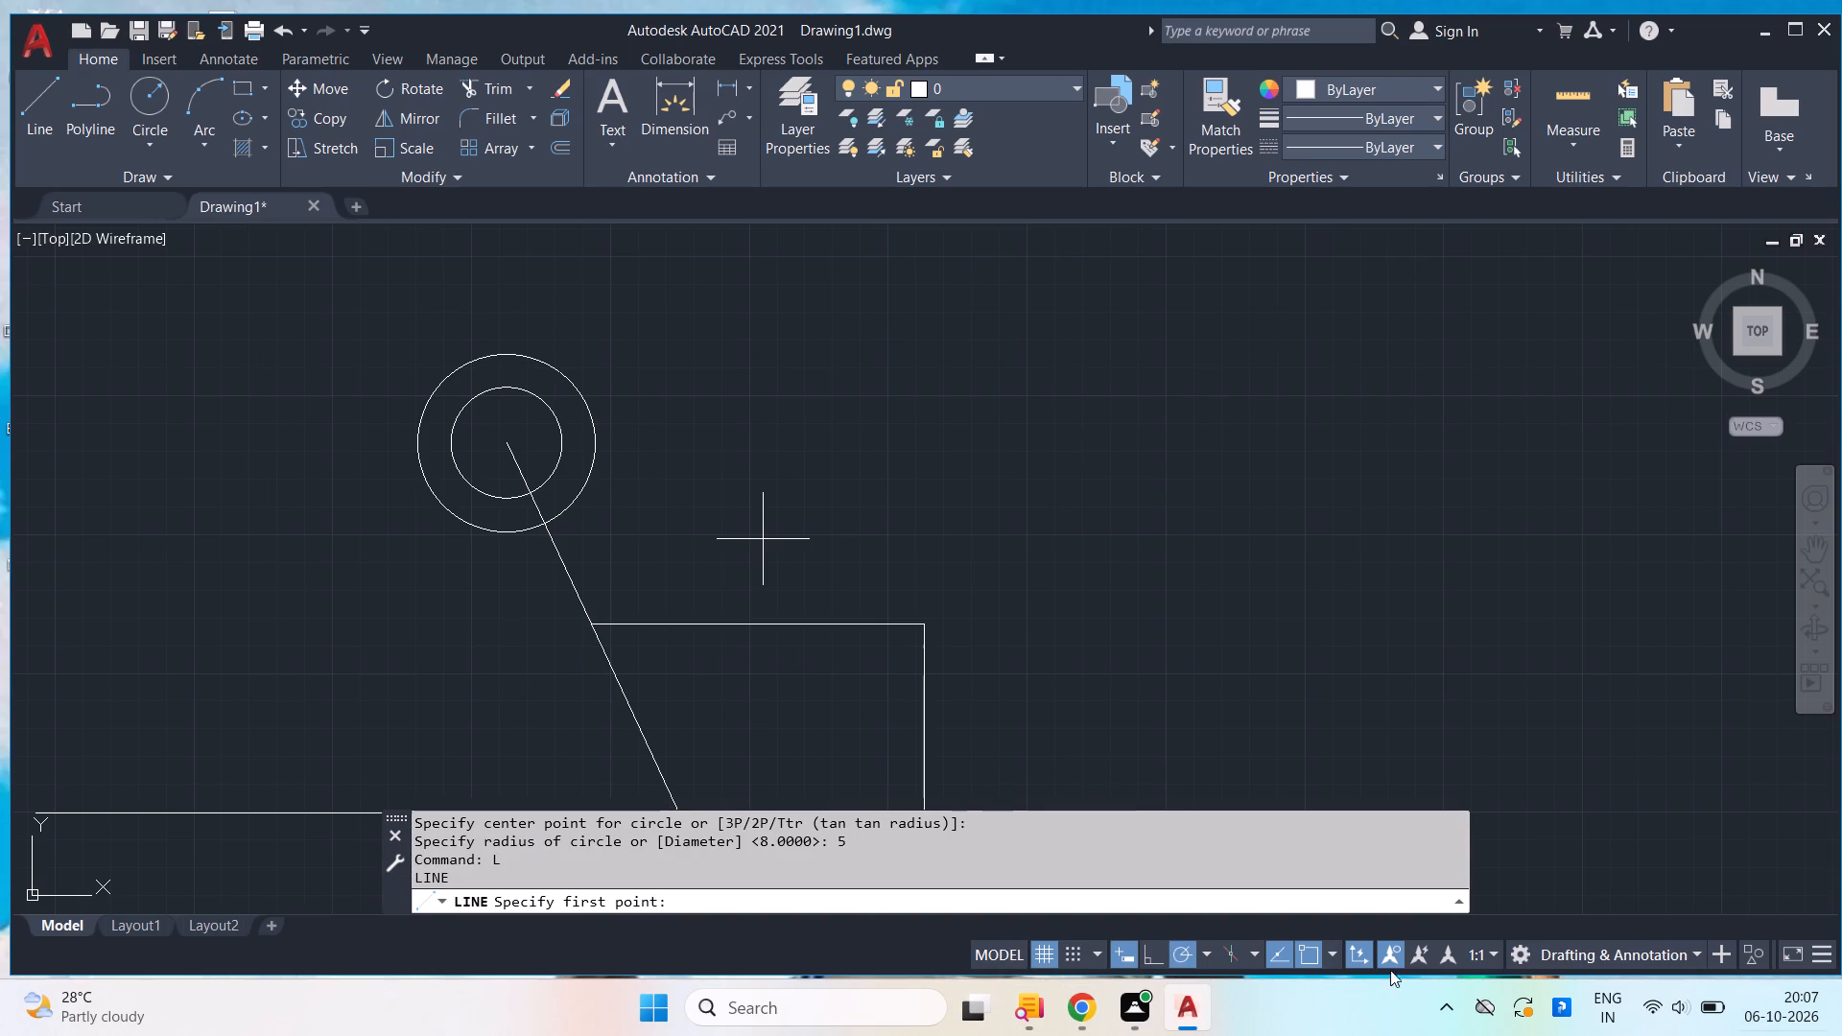
left_click(508, 447)
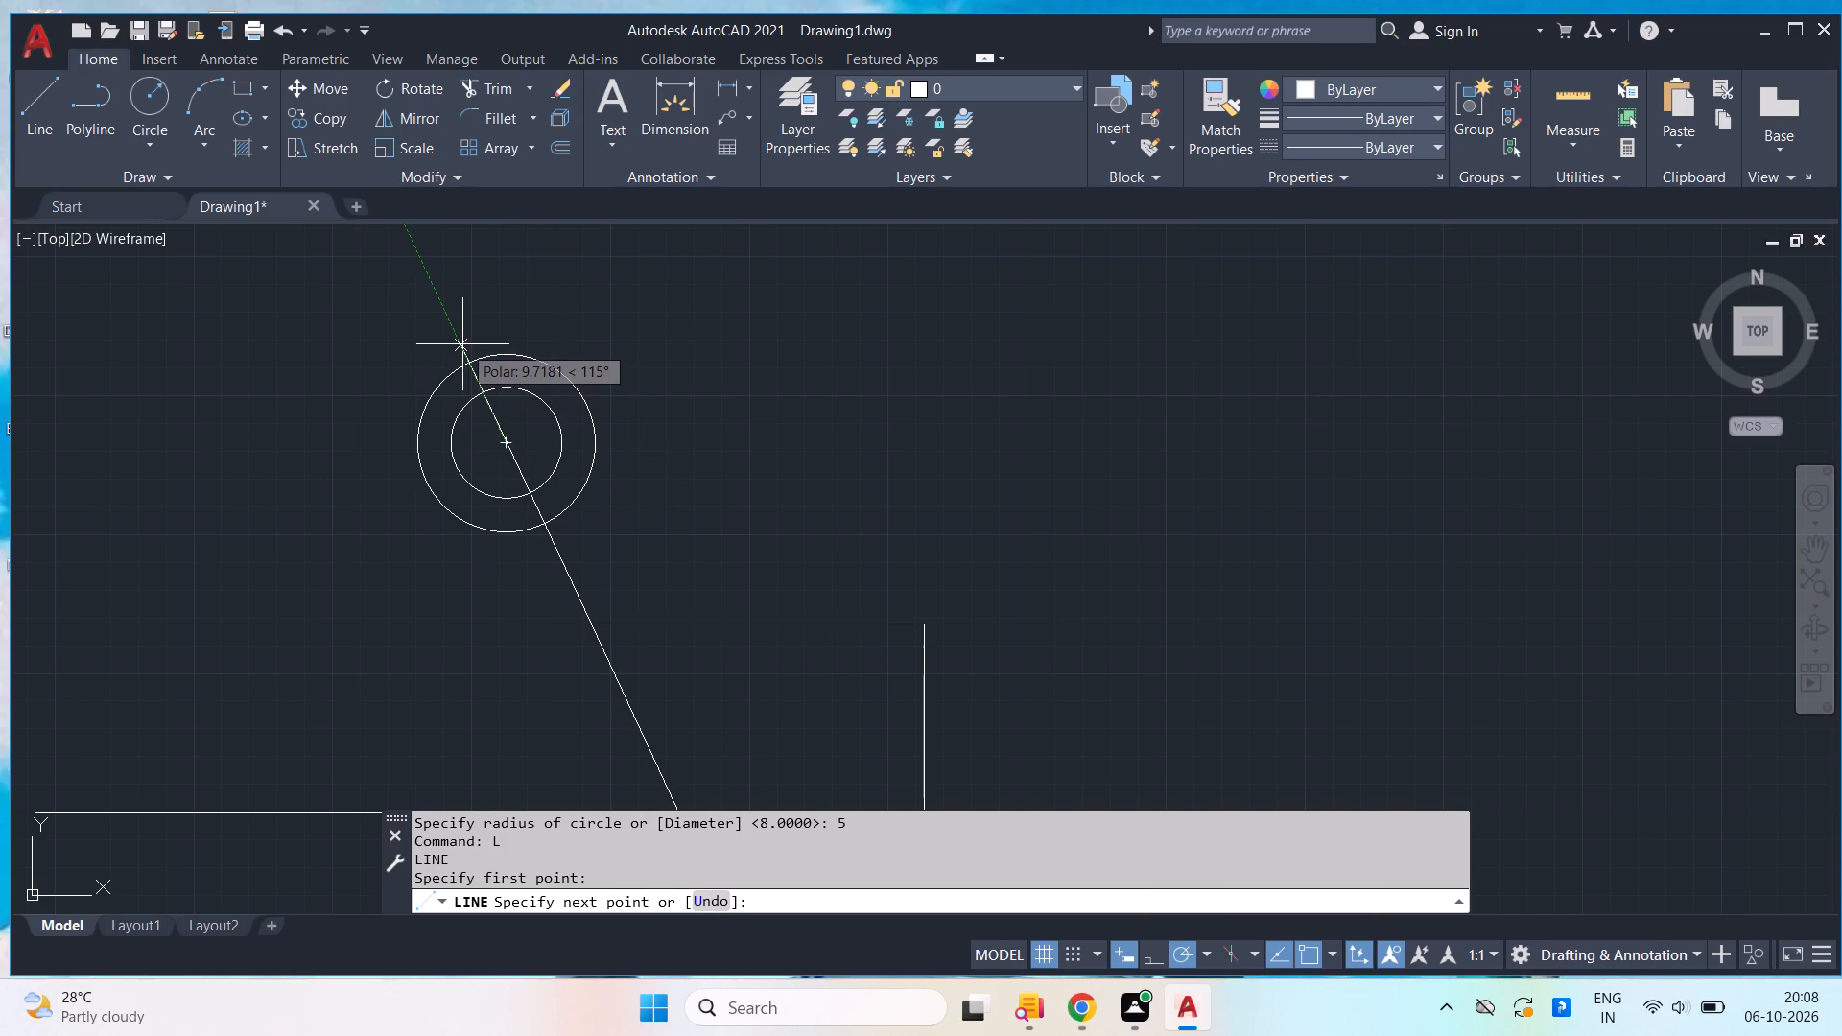
type("11")
key("Return")
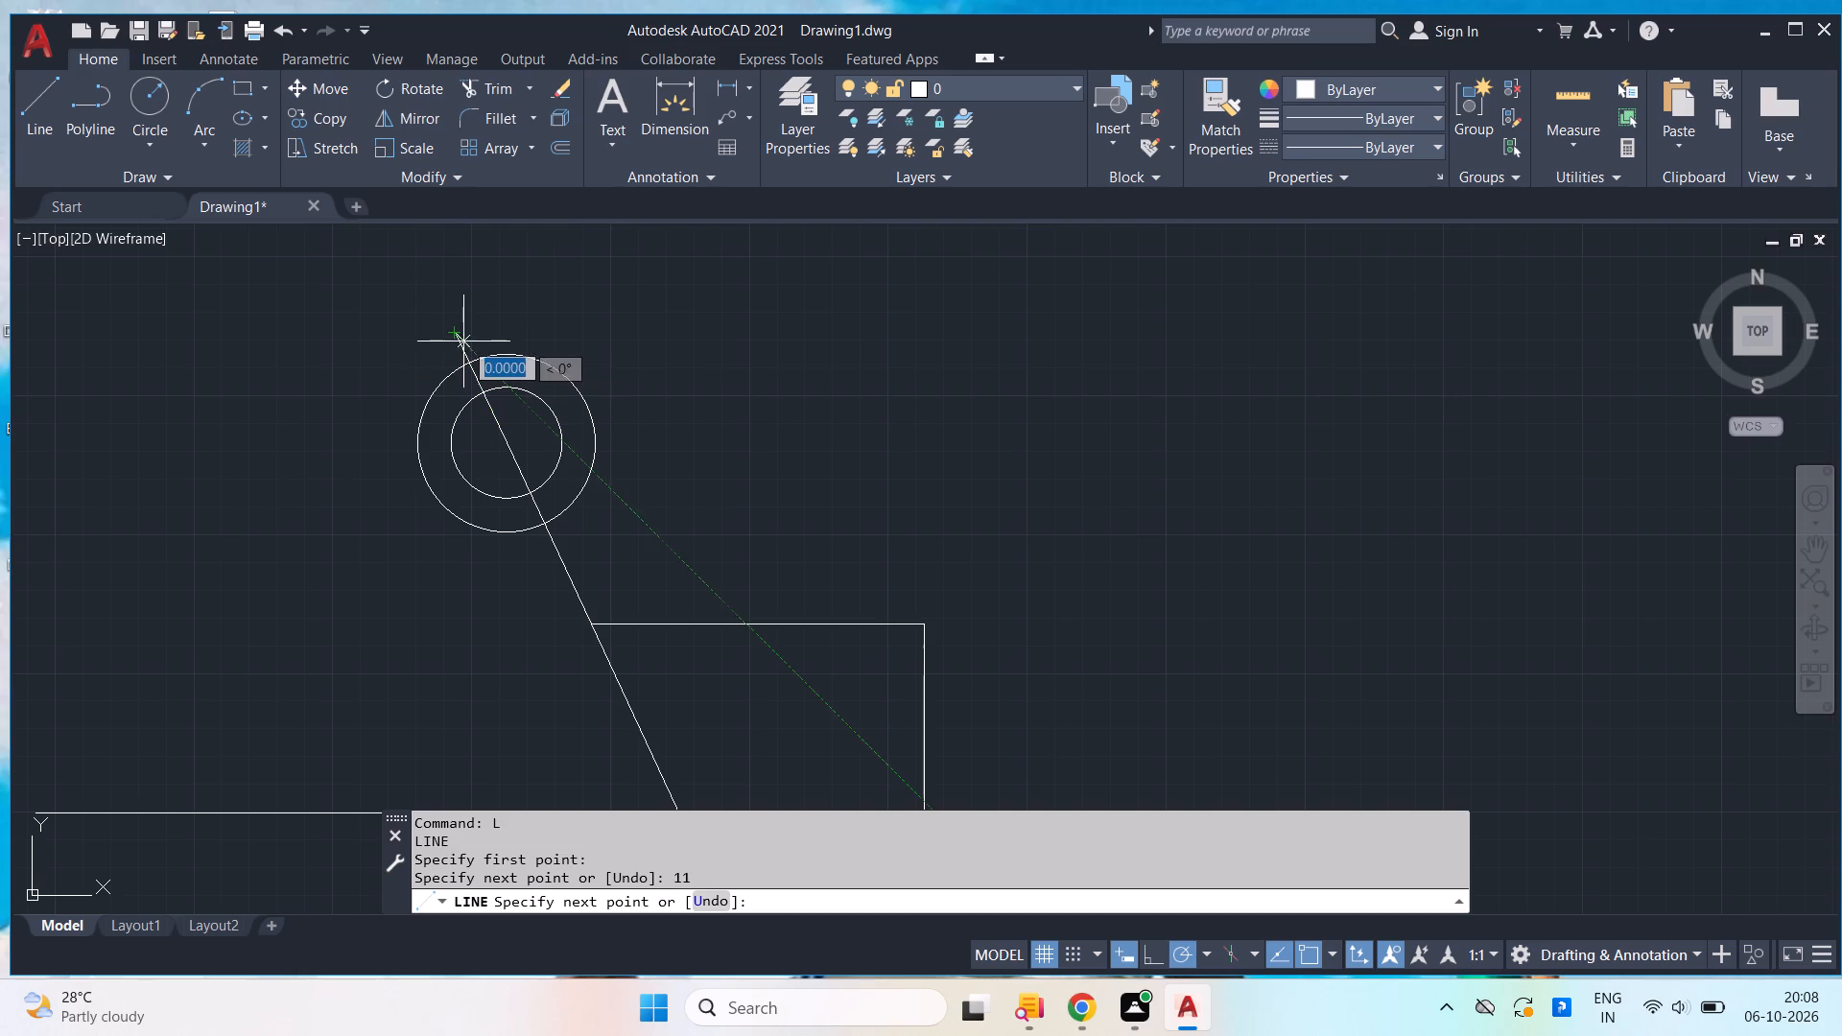
key("space")
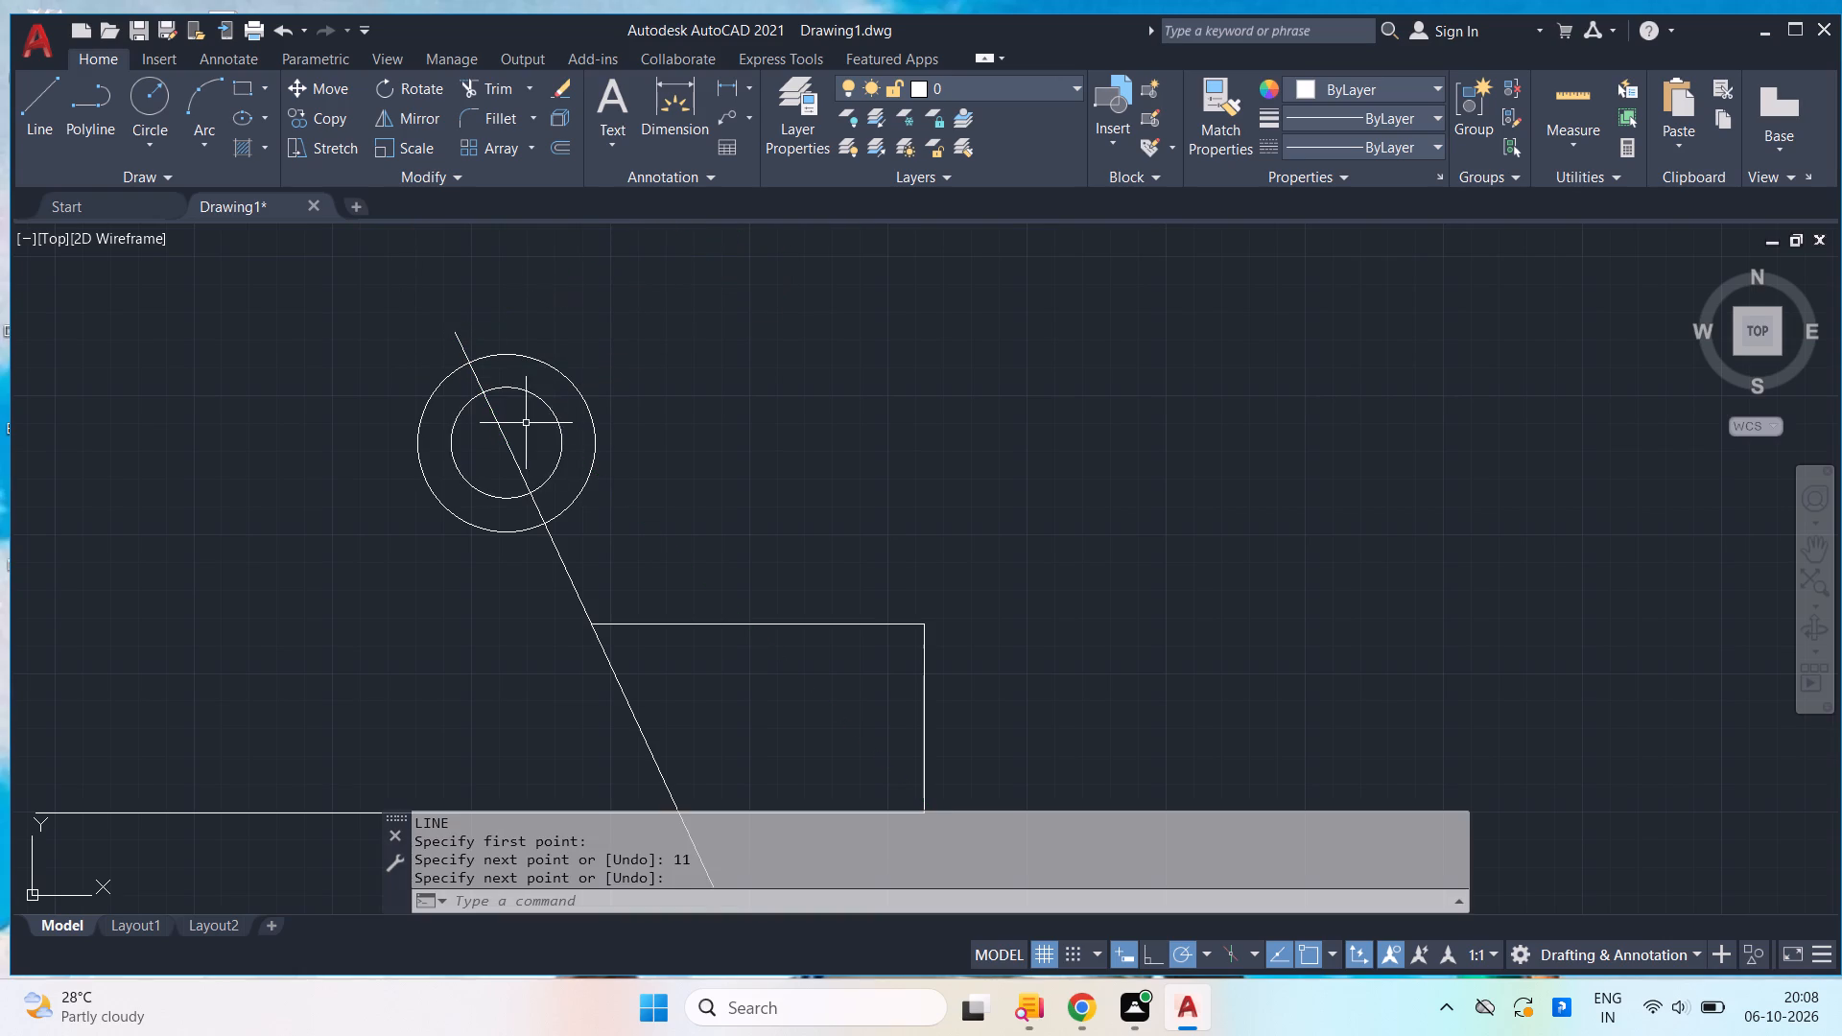
Draw a circle of radius 21.5 centred on the upper end of the 11-unit slanted line.
middle_click_drag(534, 504, 562, 544)
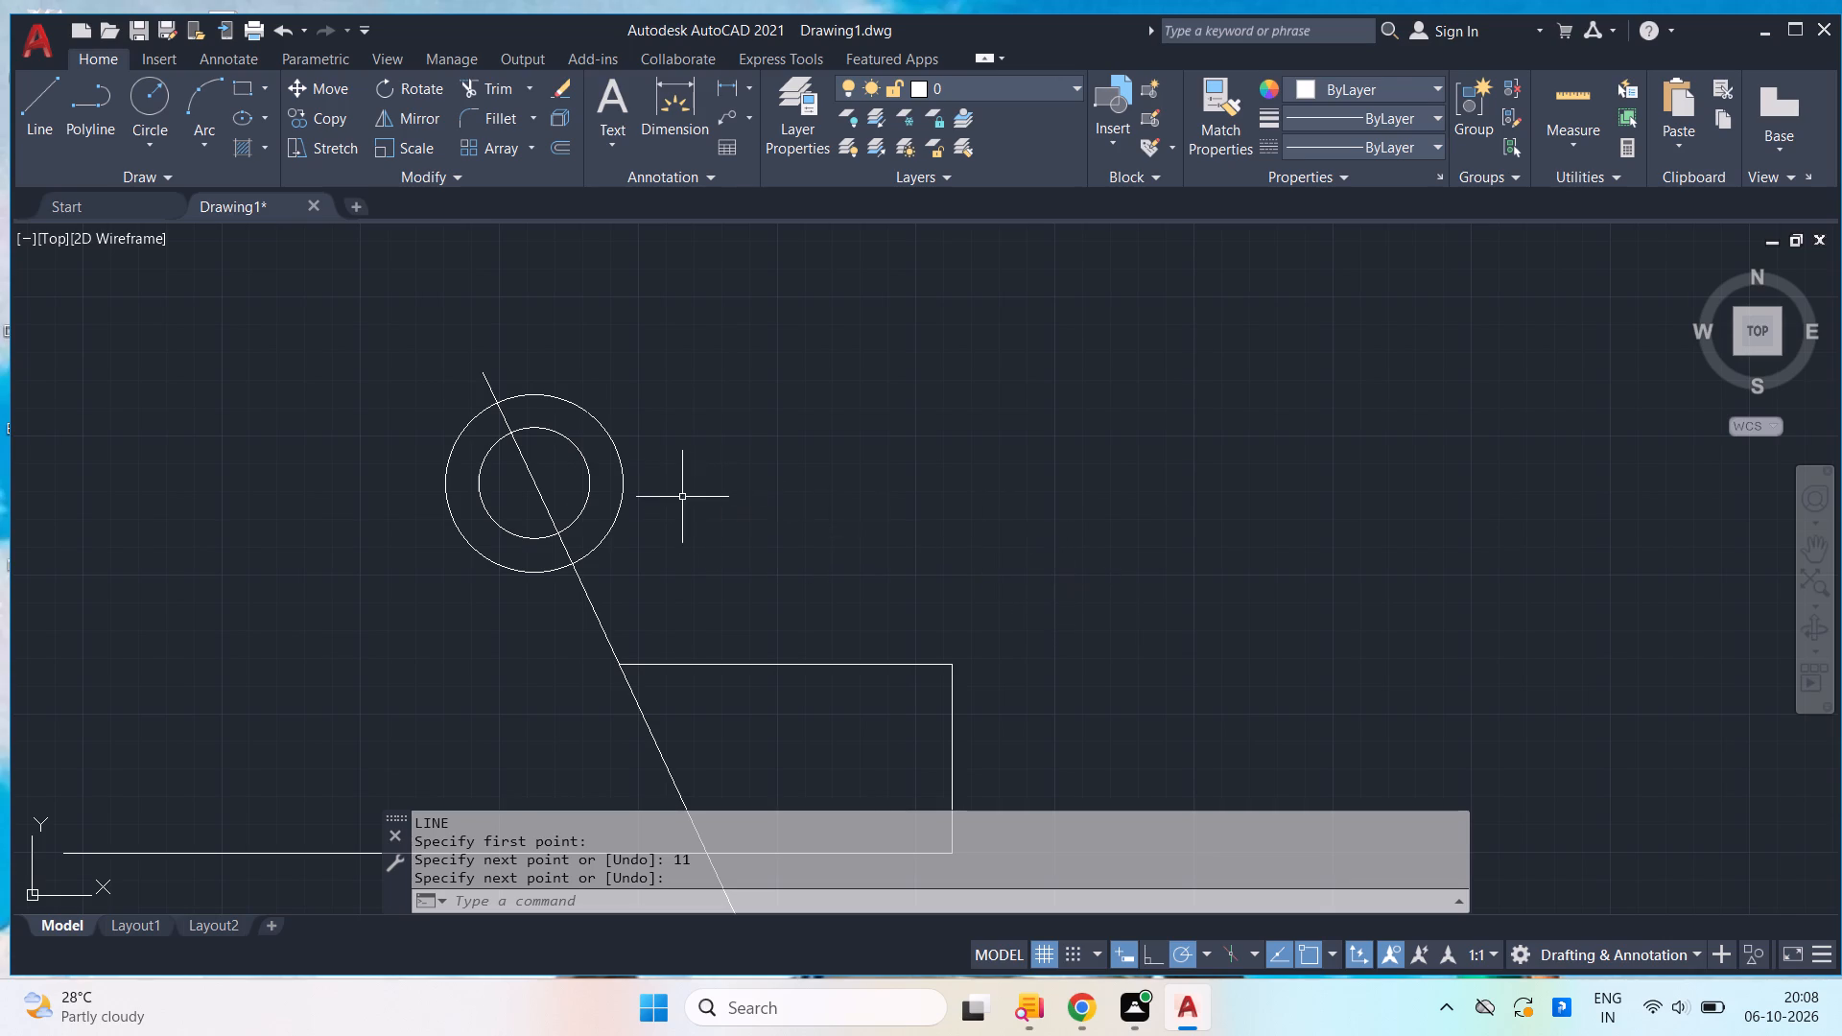
scroll(692, 501, "down", 2)
scroll(675, 524, "up", 2)
scroll(761, 499, "down", 2)
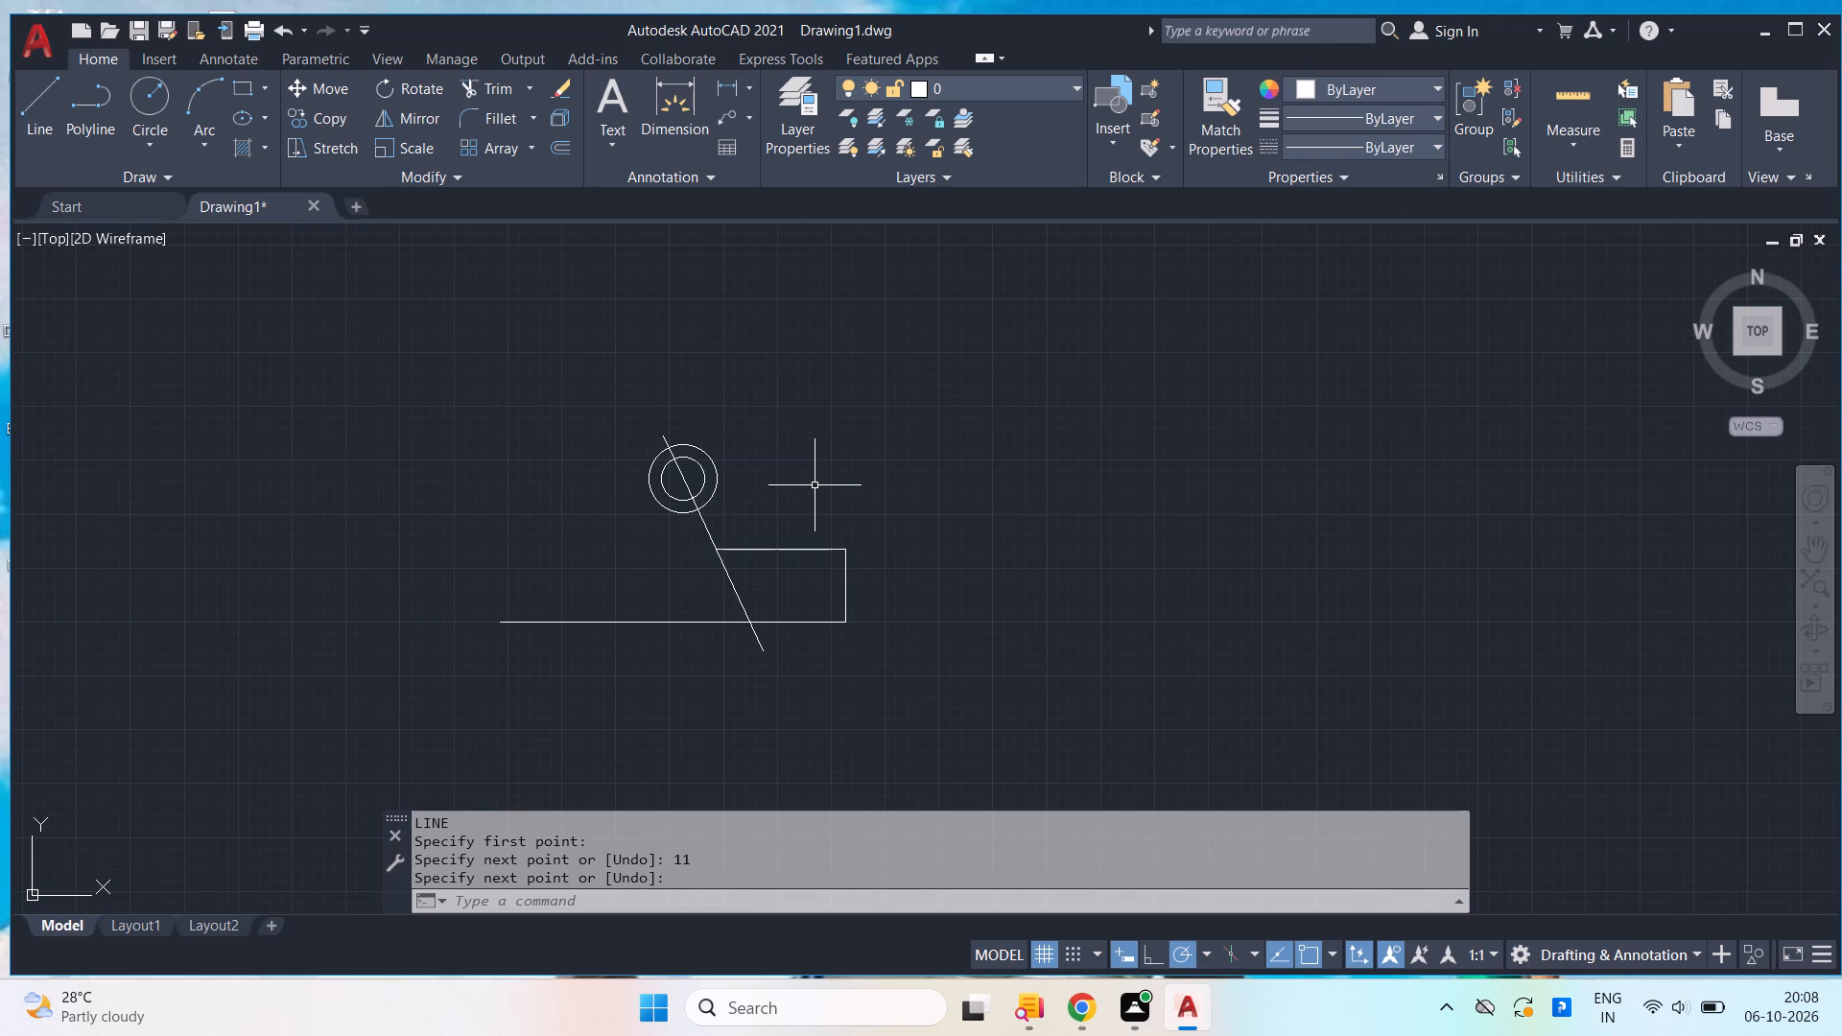
type("c")
key("space")
scroll(670, 464, "up", 3)
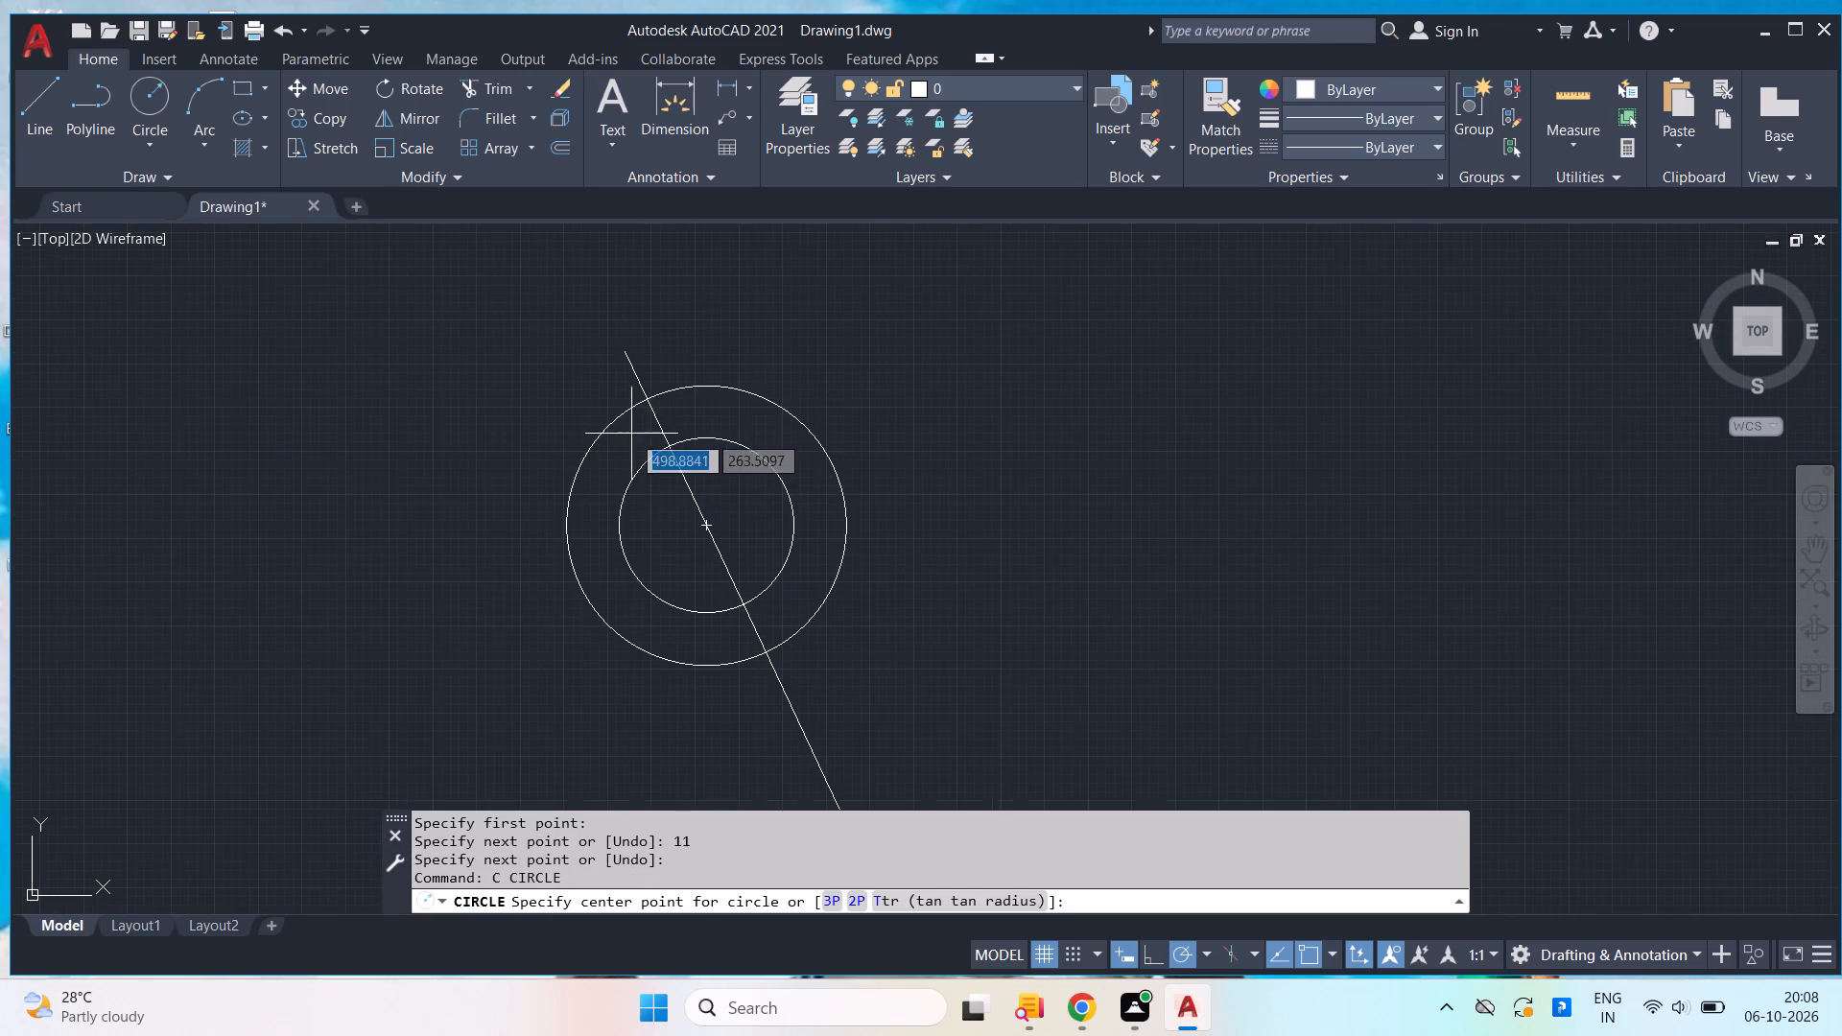
left_click(630, 347)
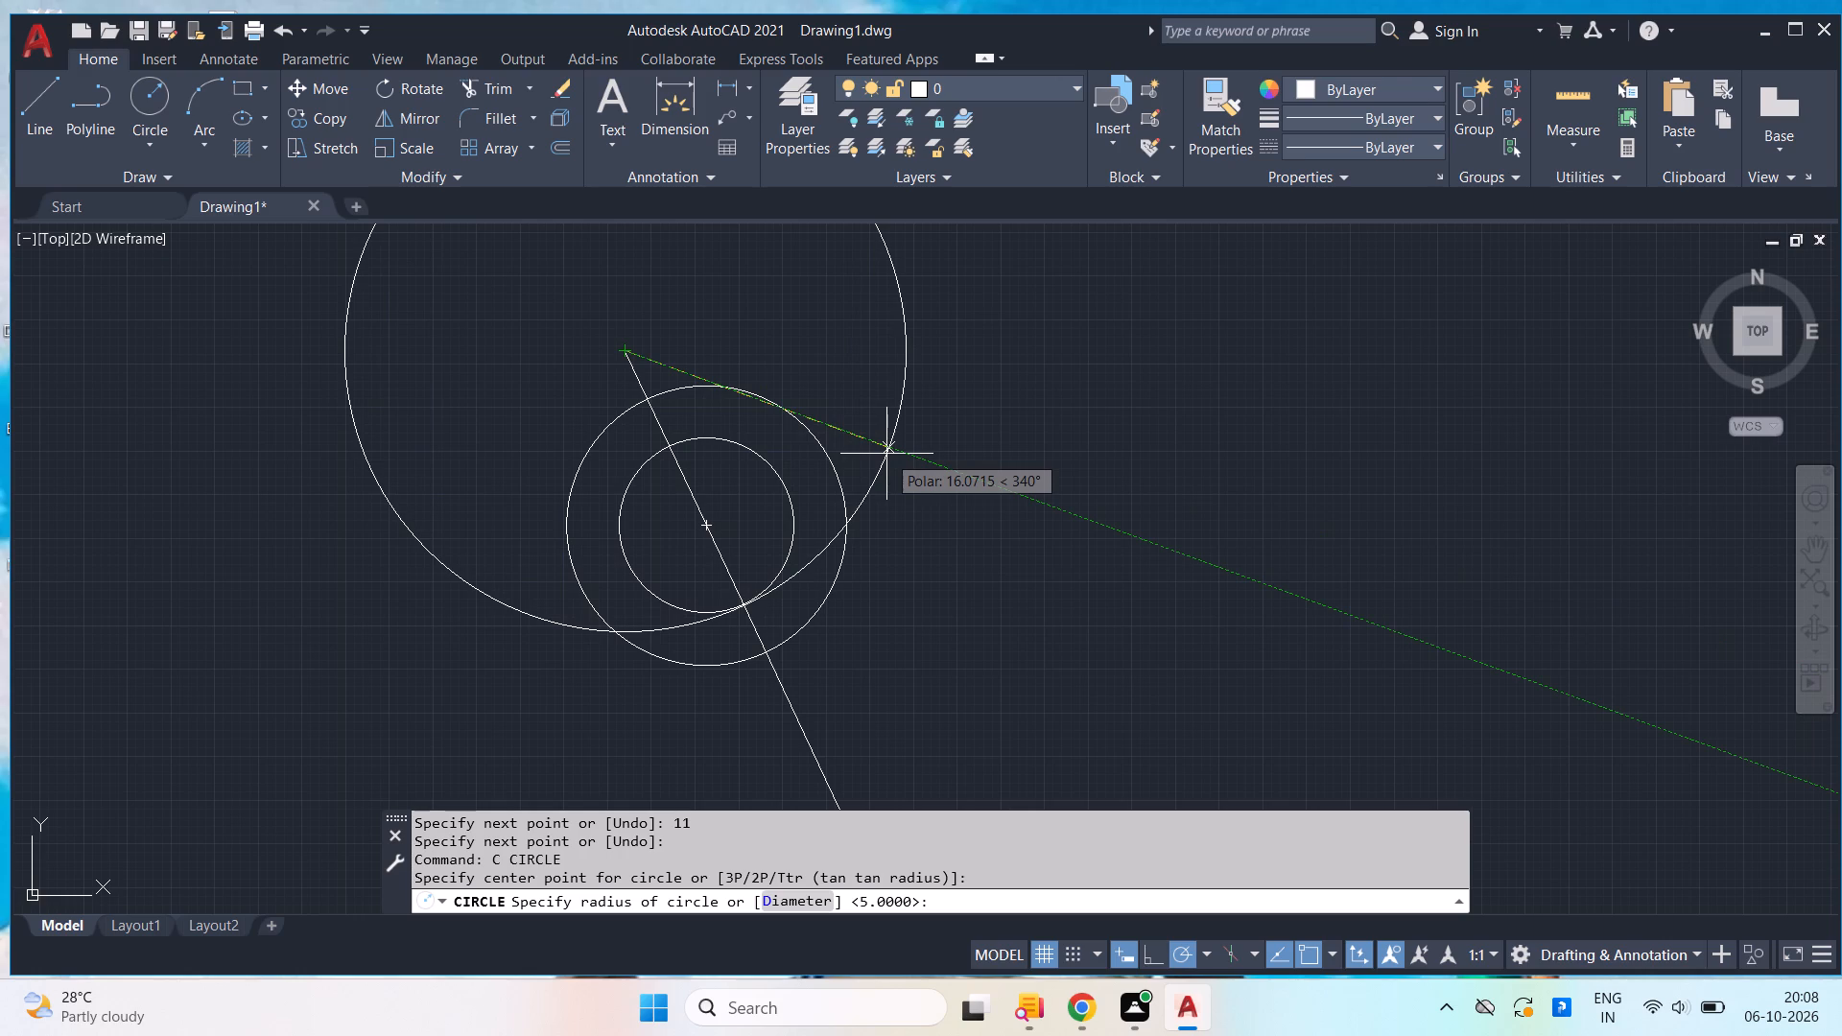
type("21.5")
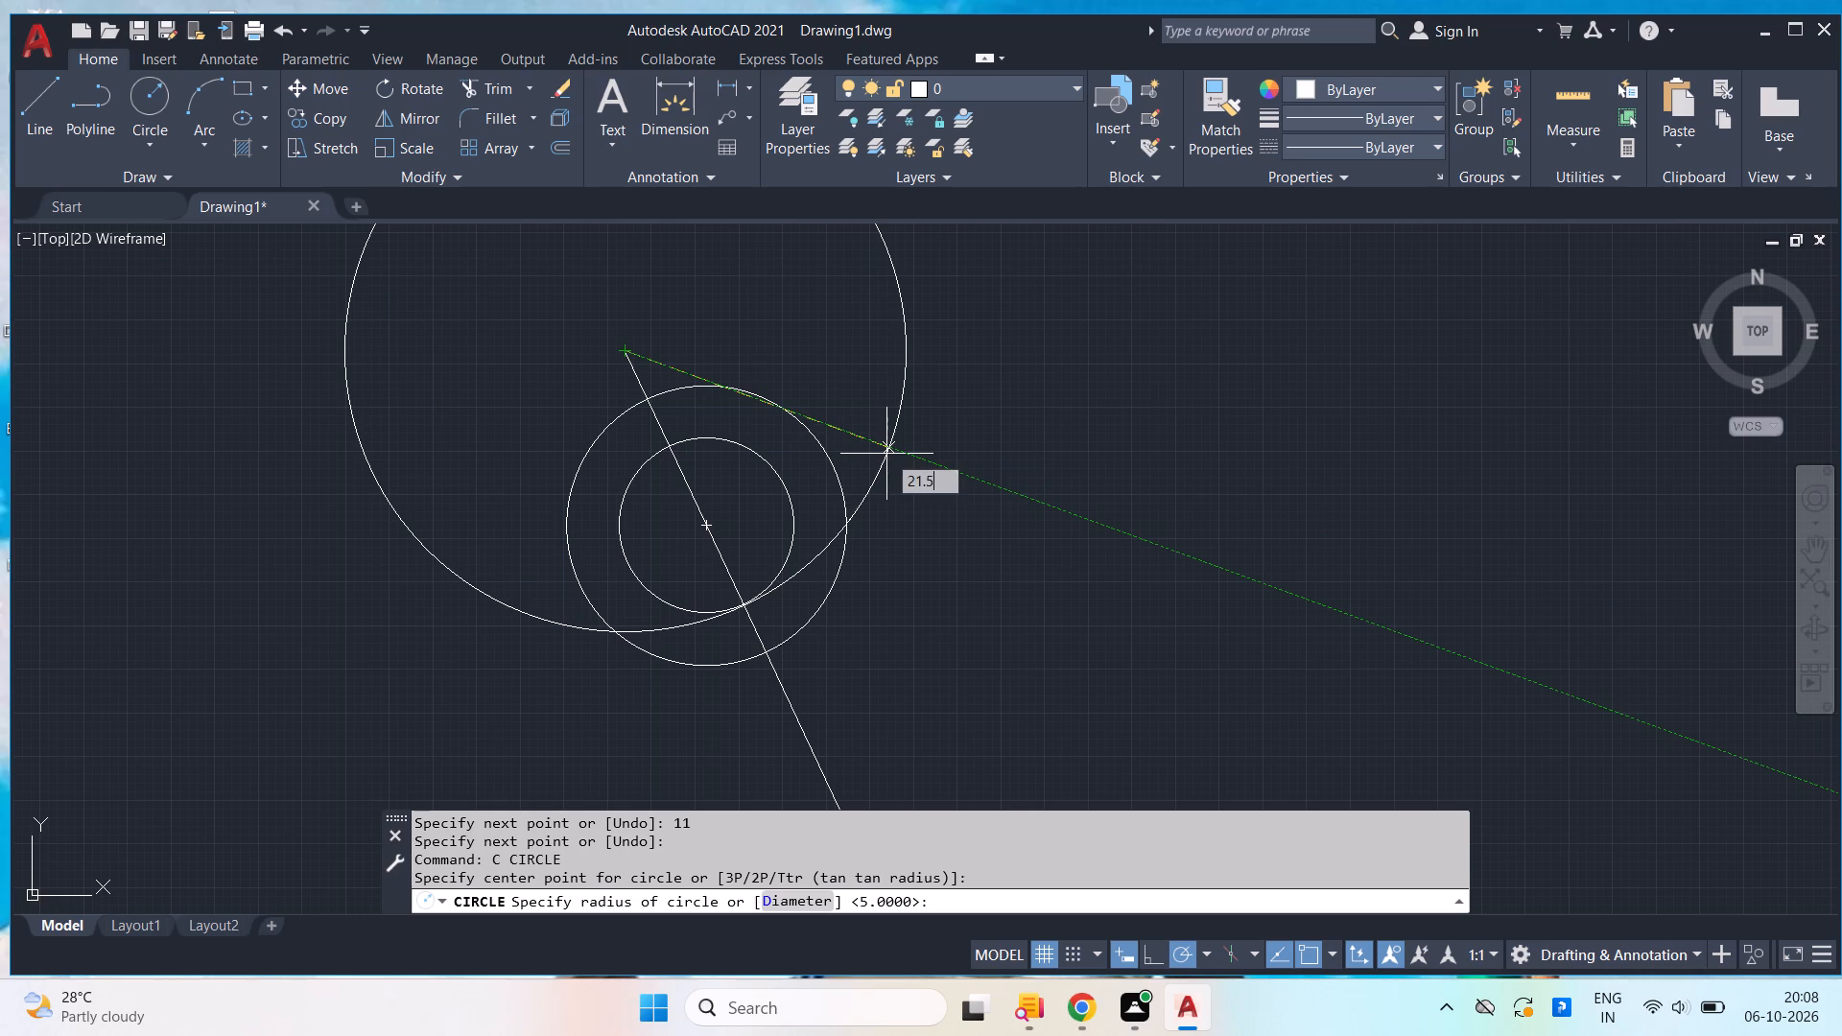
key("Return")
Extend the upper end of the 115° slanted line to the radius 21.5 circle.
scroll(846, 501, "down", 2)
scroll(846, 501, "up", 1)
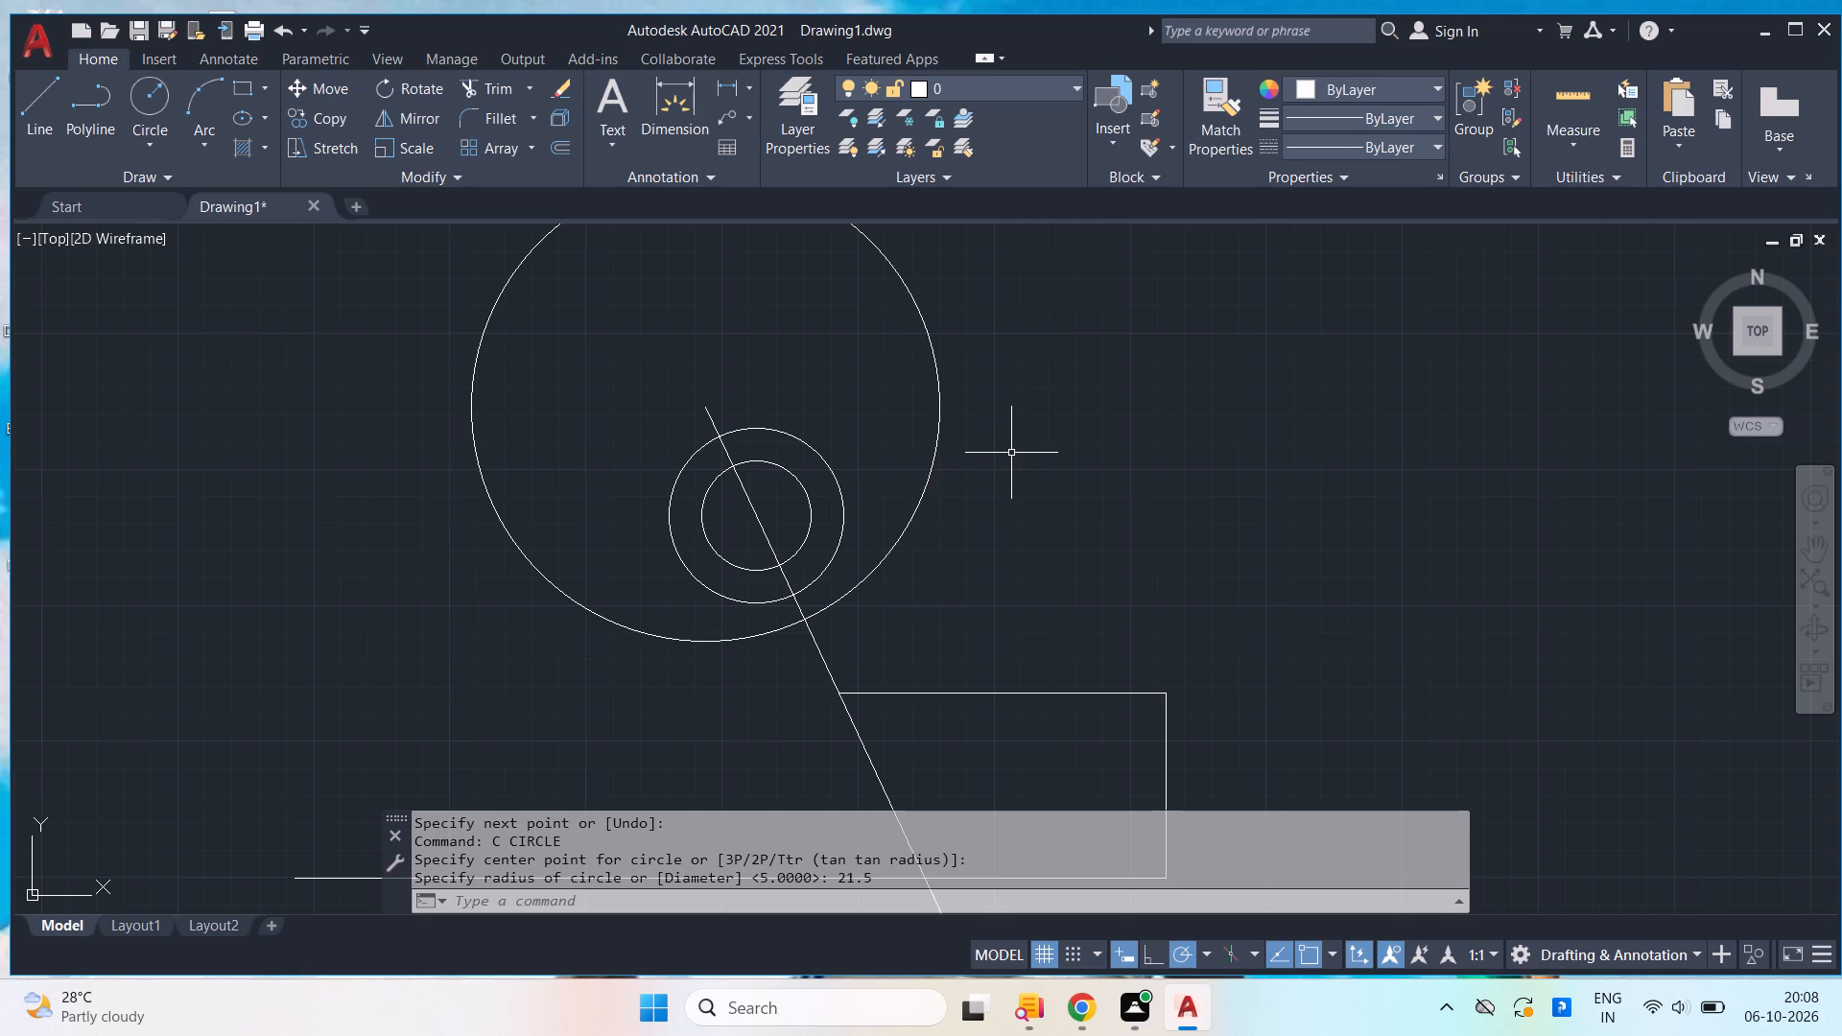
middle_click_drag(1027, 489, 1073, 596)
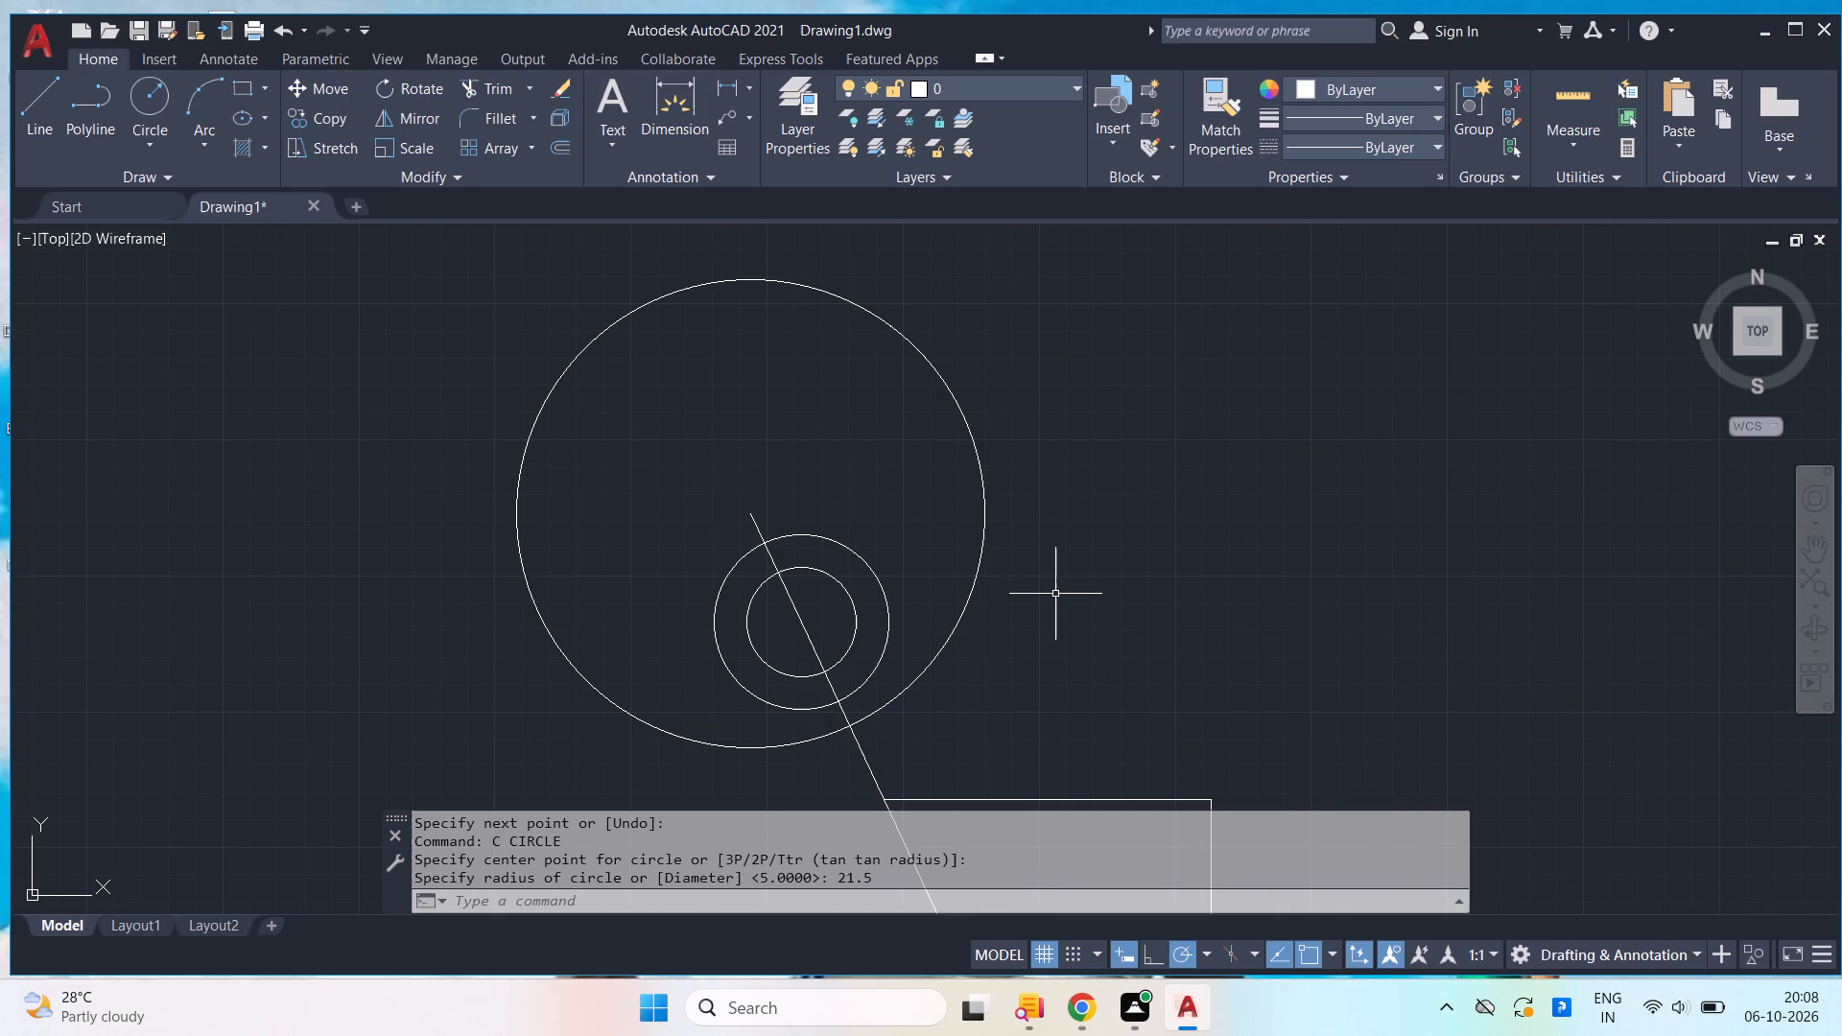
type("ex")
key("Return")
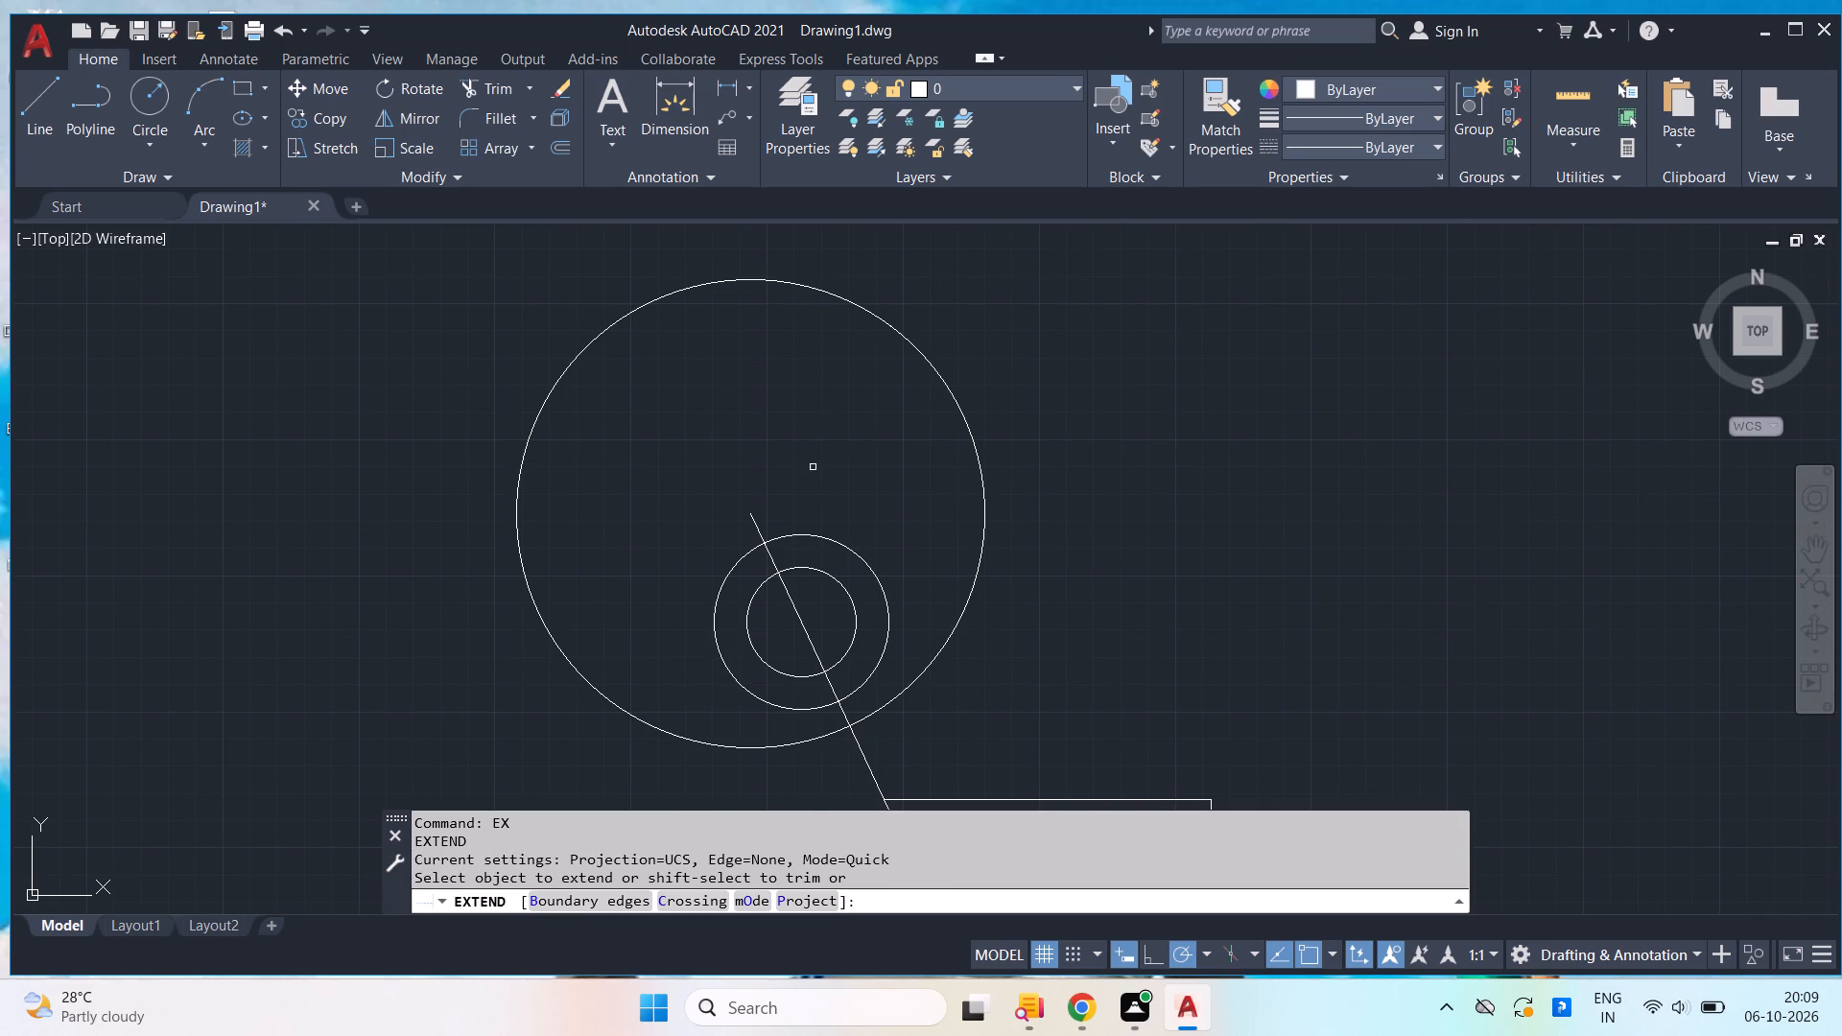
left_click(752, 518)
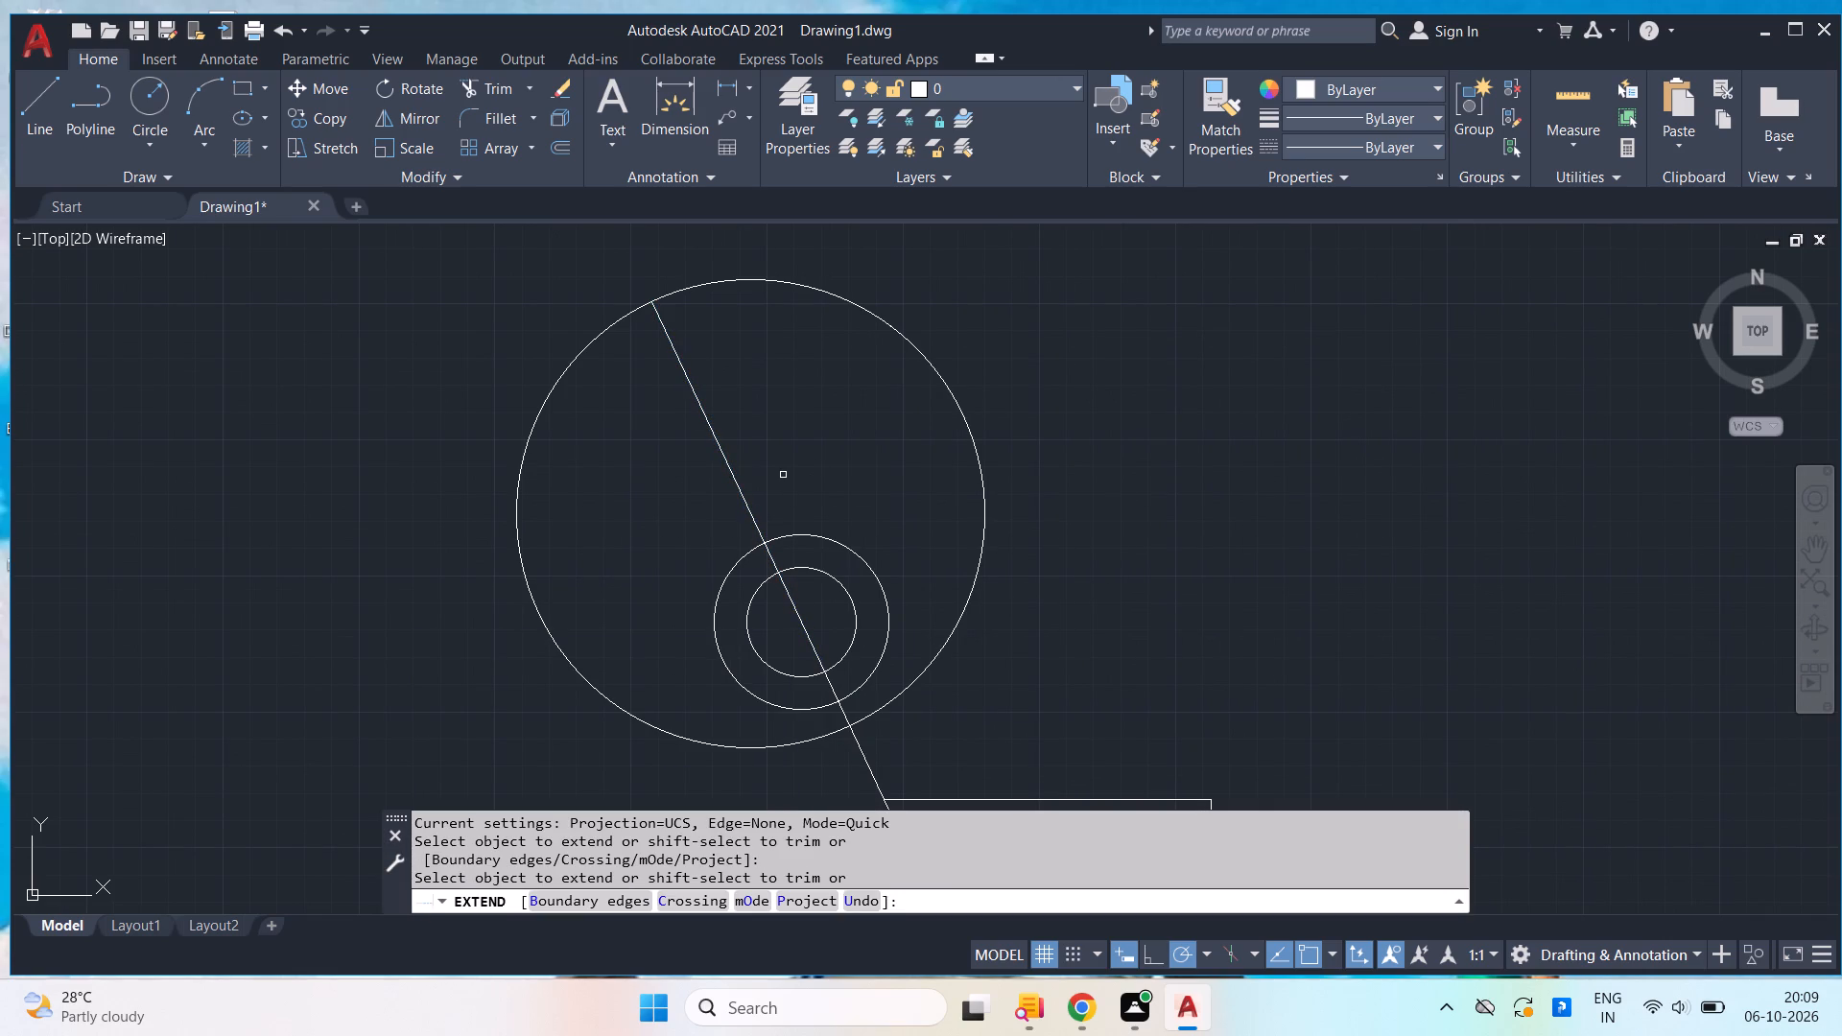
key("Escape")
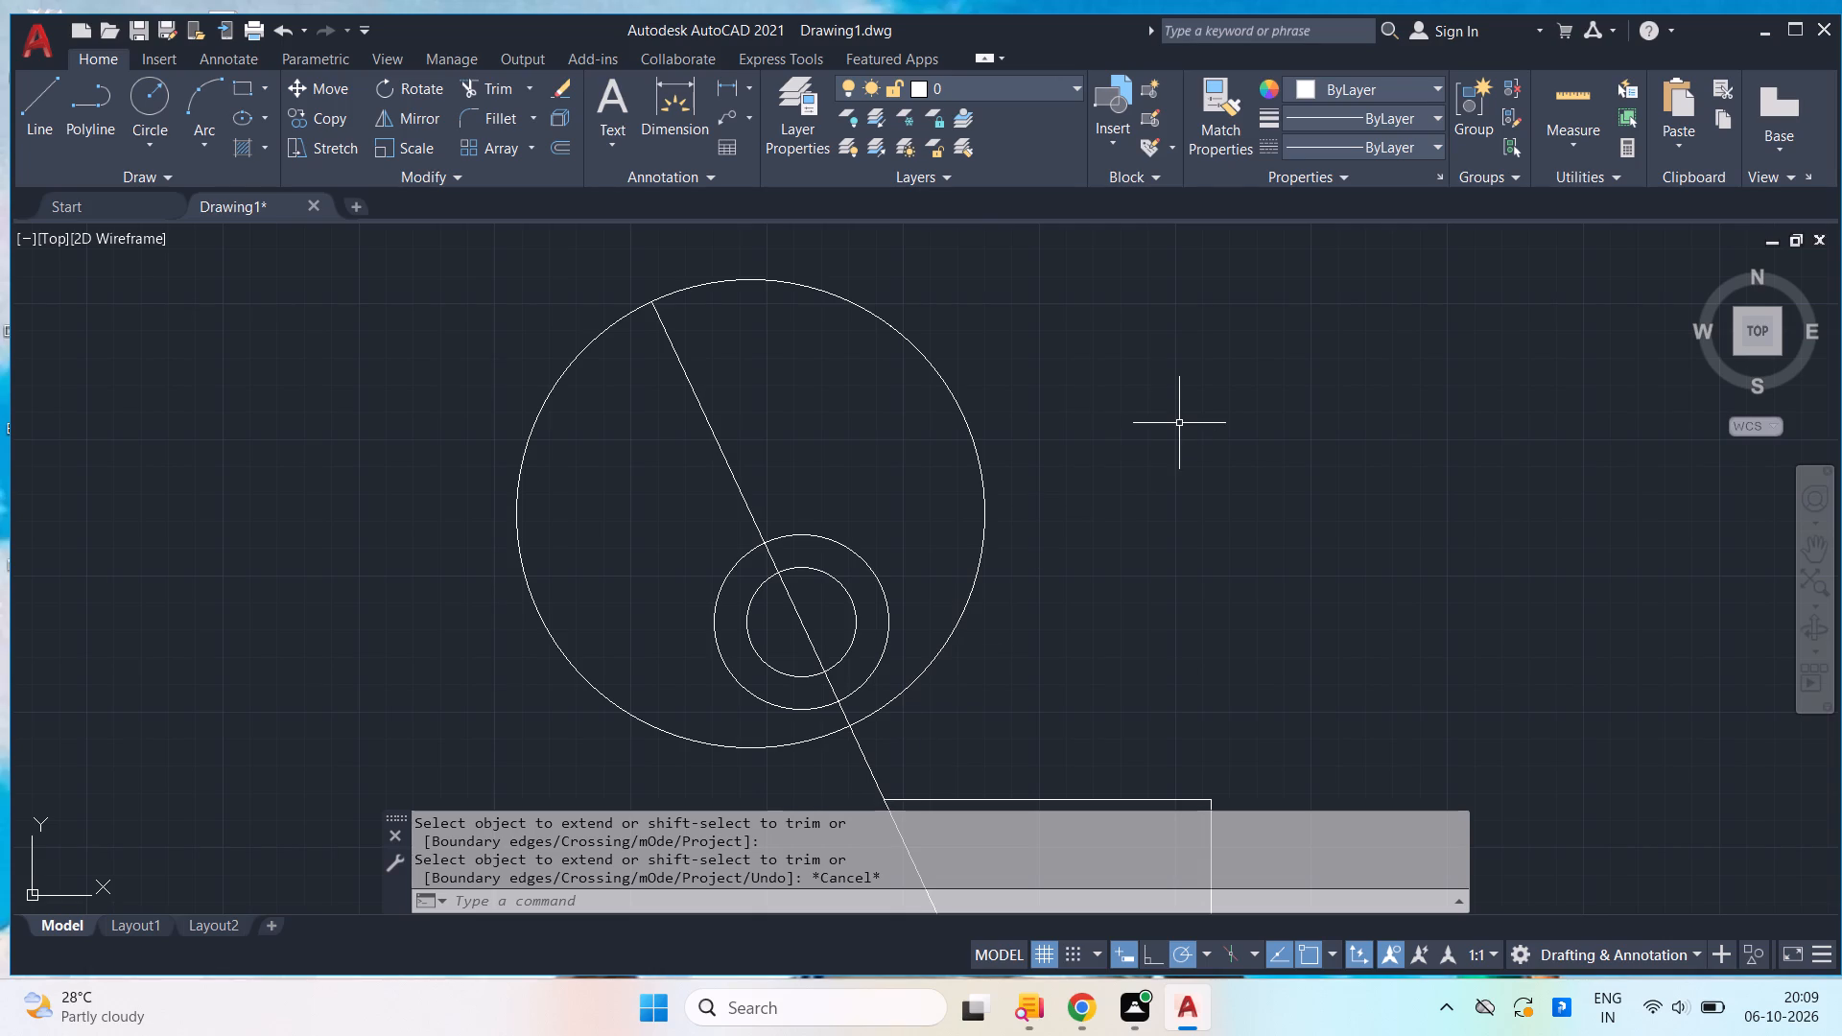
Draw a line about 23.16 units long at 175° from the centre of the radius 21.5 circle, crossing its circumference.
key("l")
key("Return")
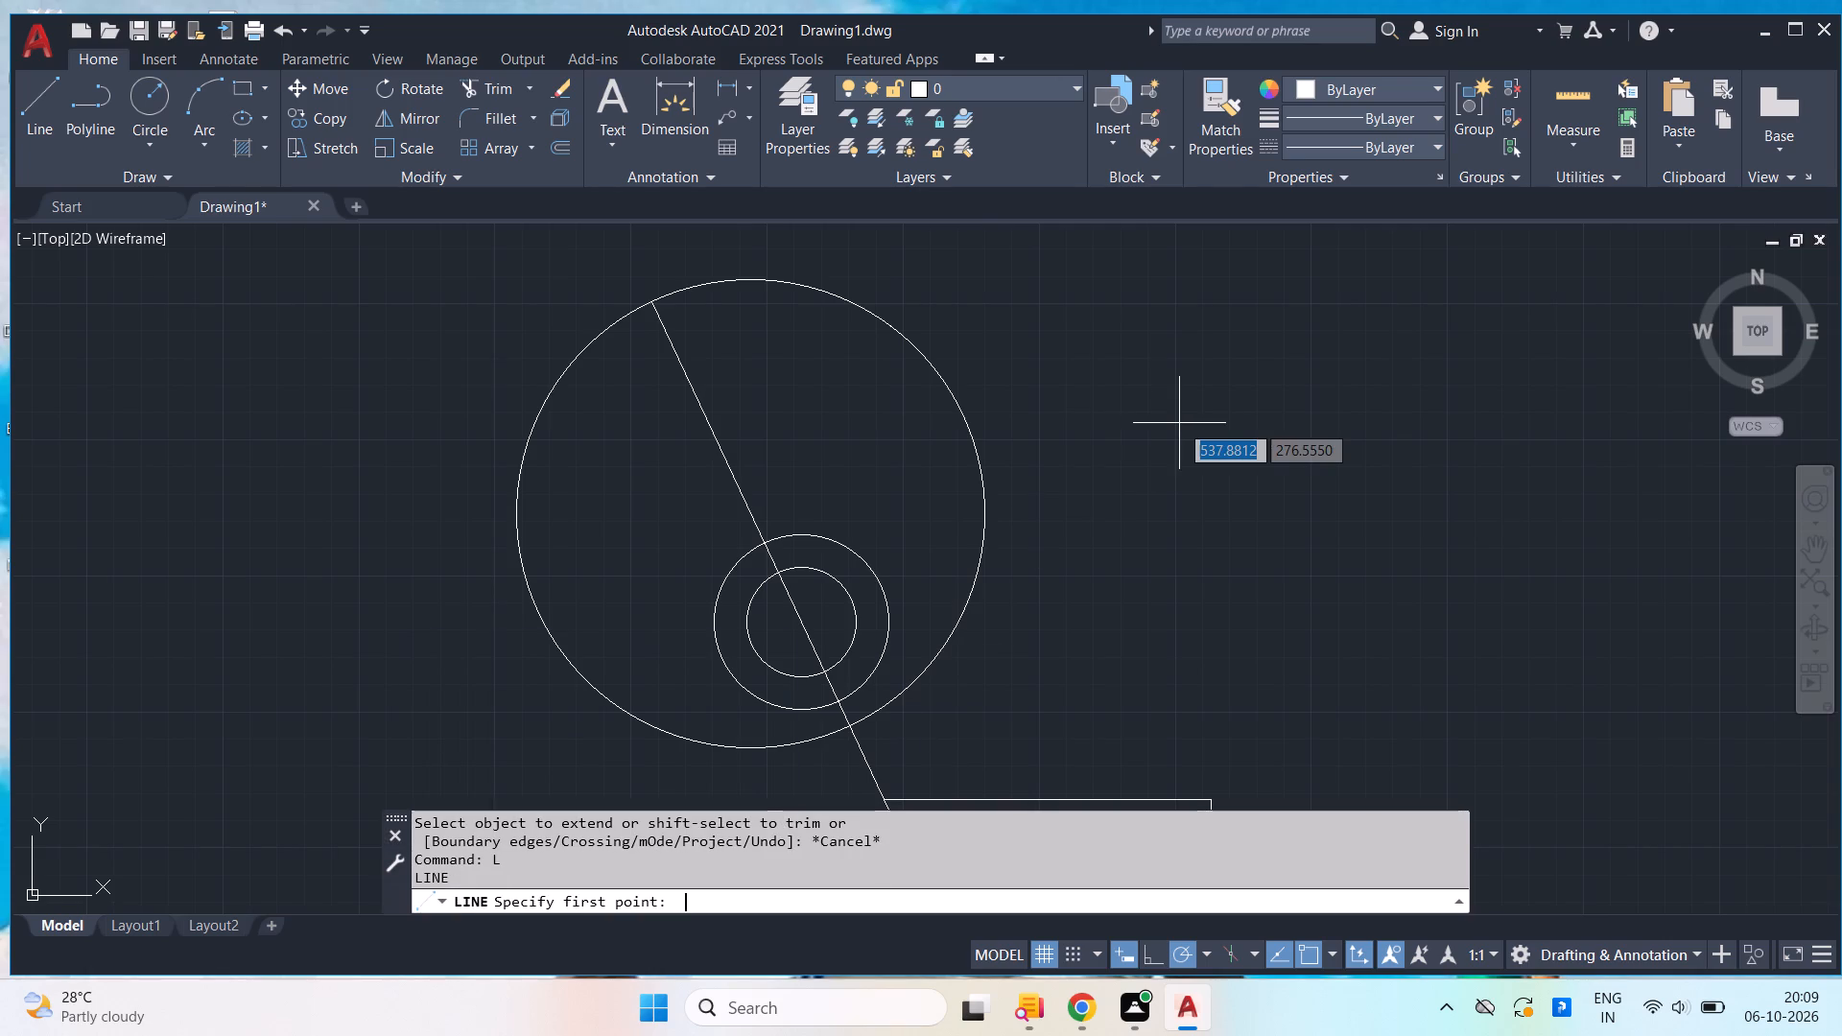
left_click(746, 516)
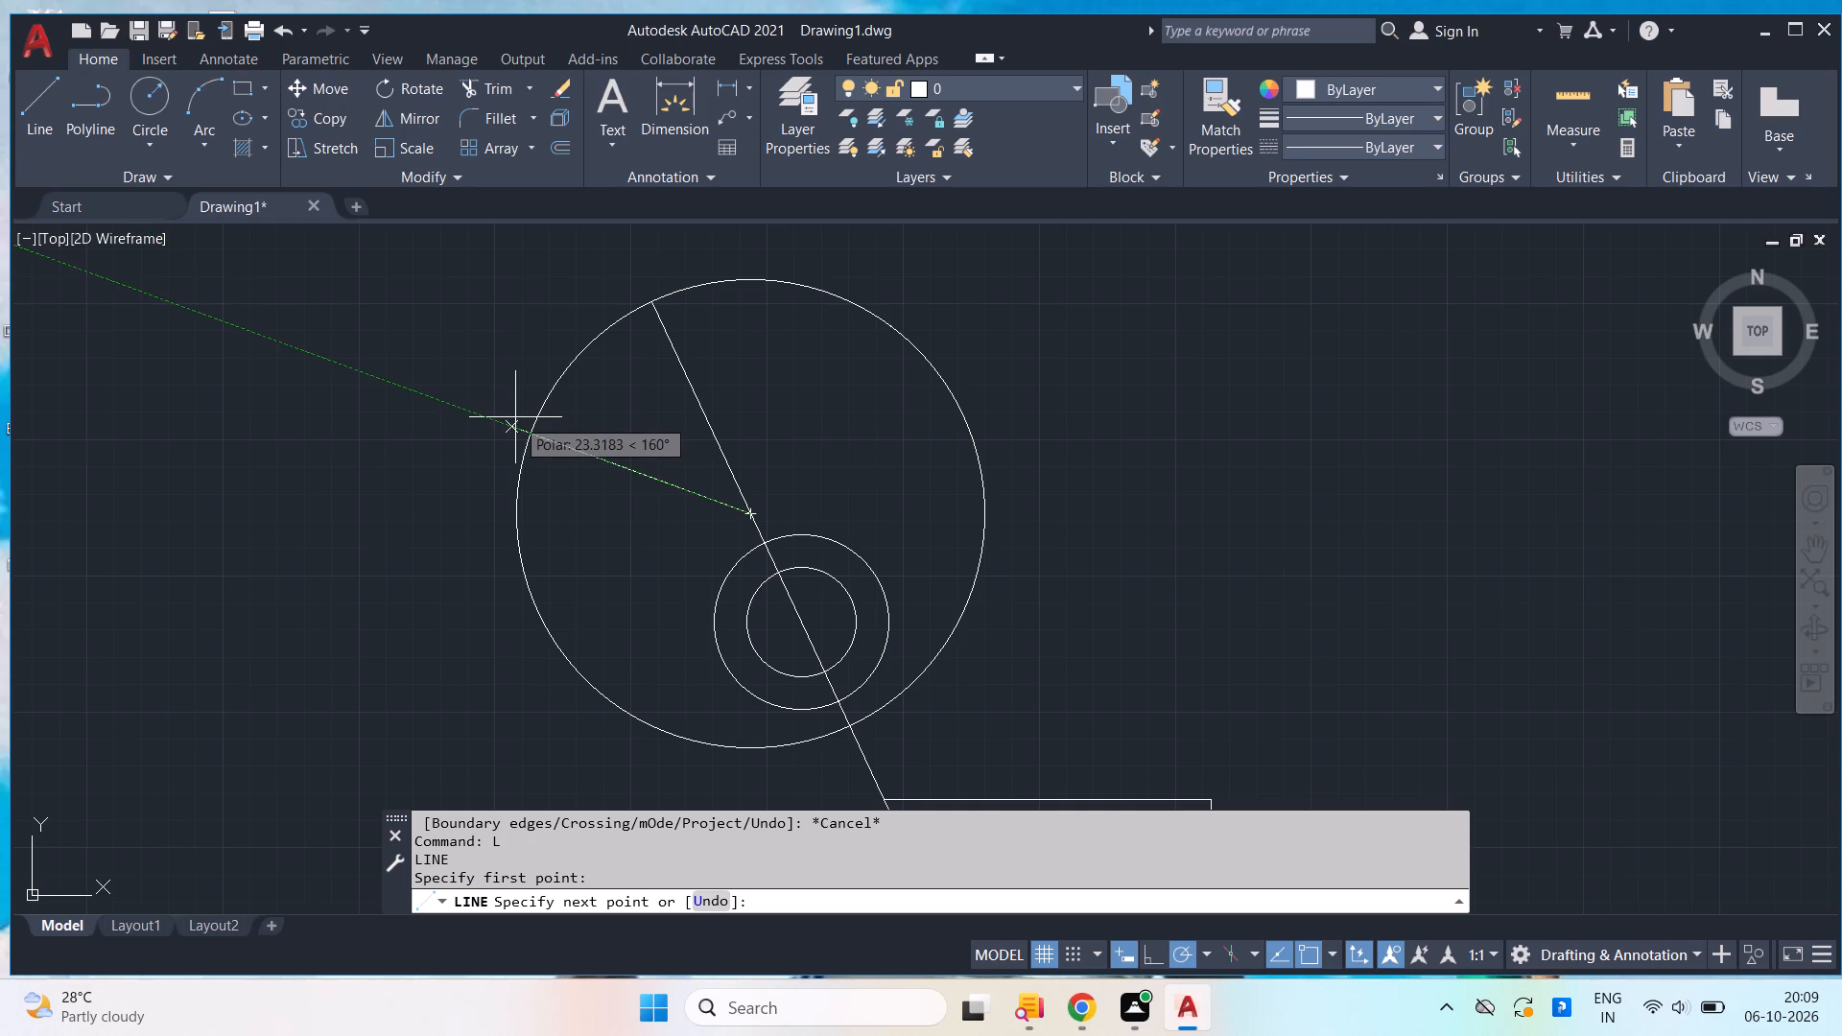
left_click(499, 493)
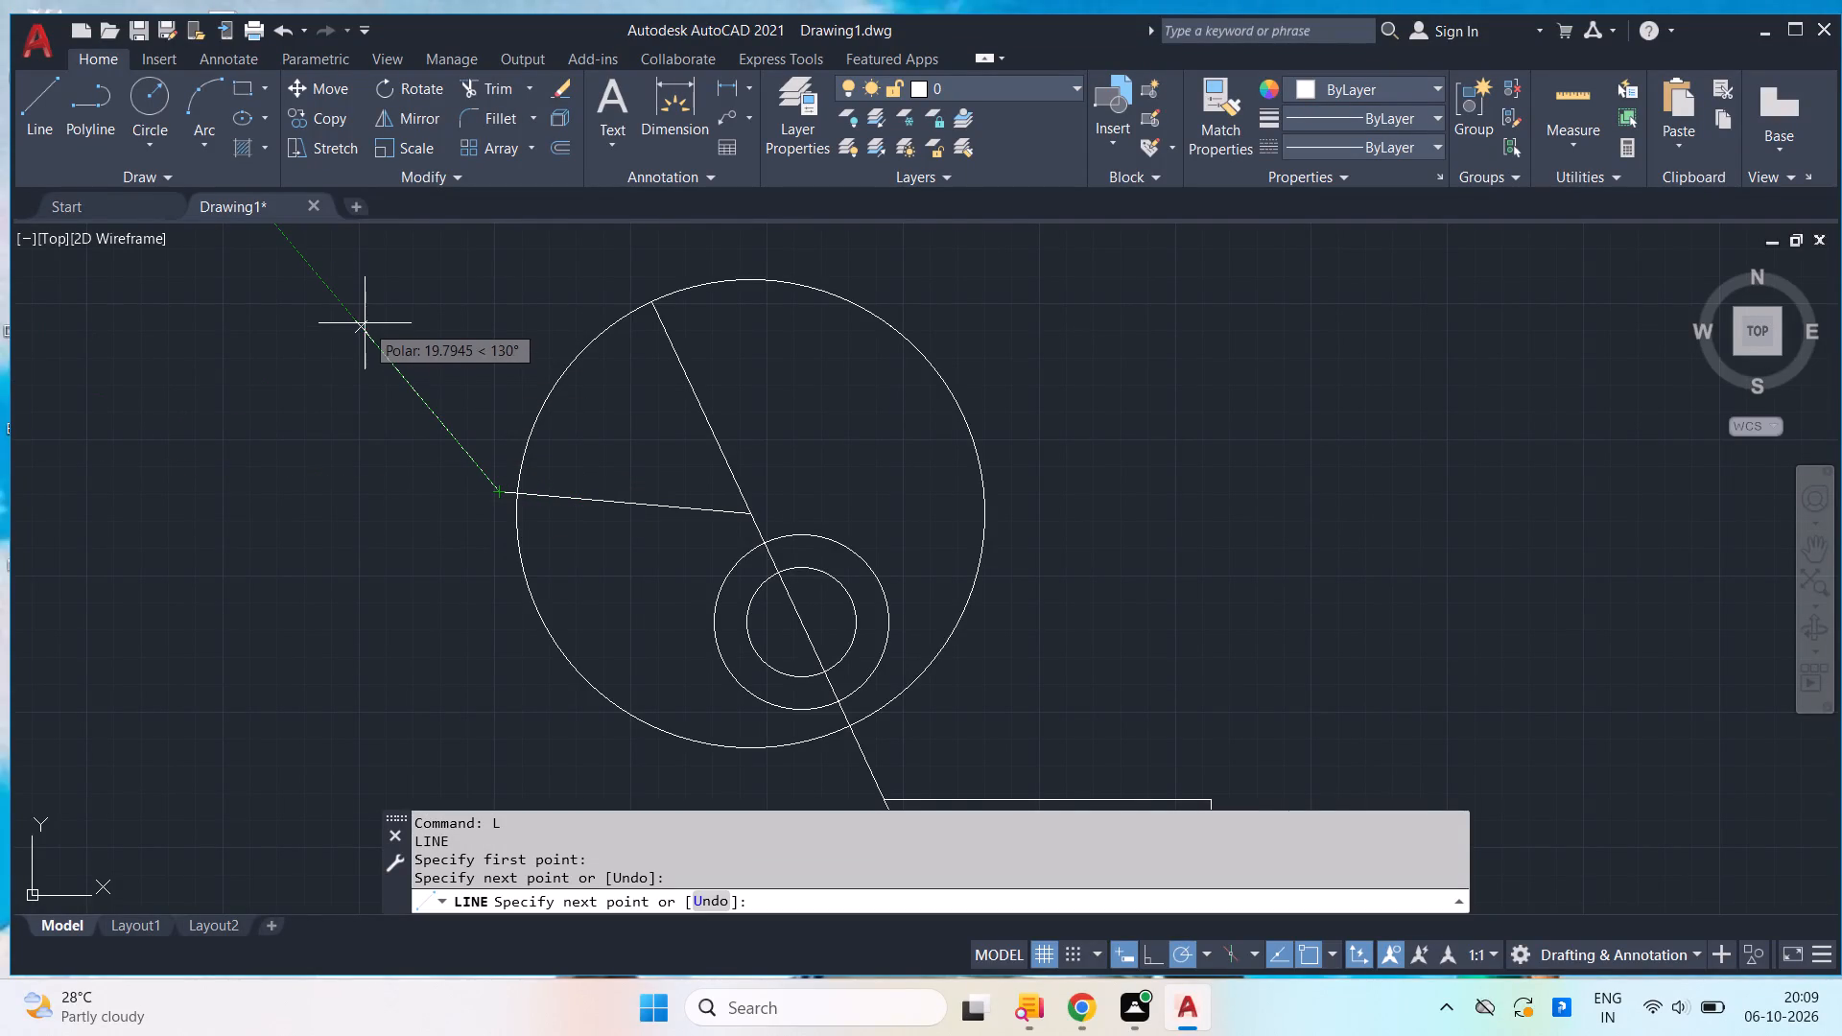
key("space")
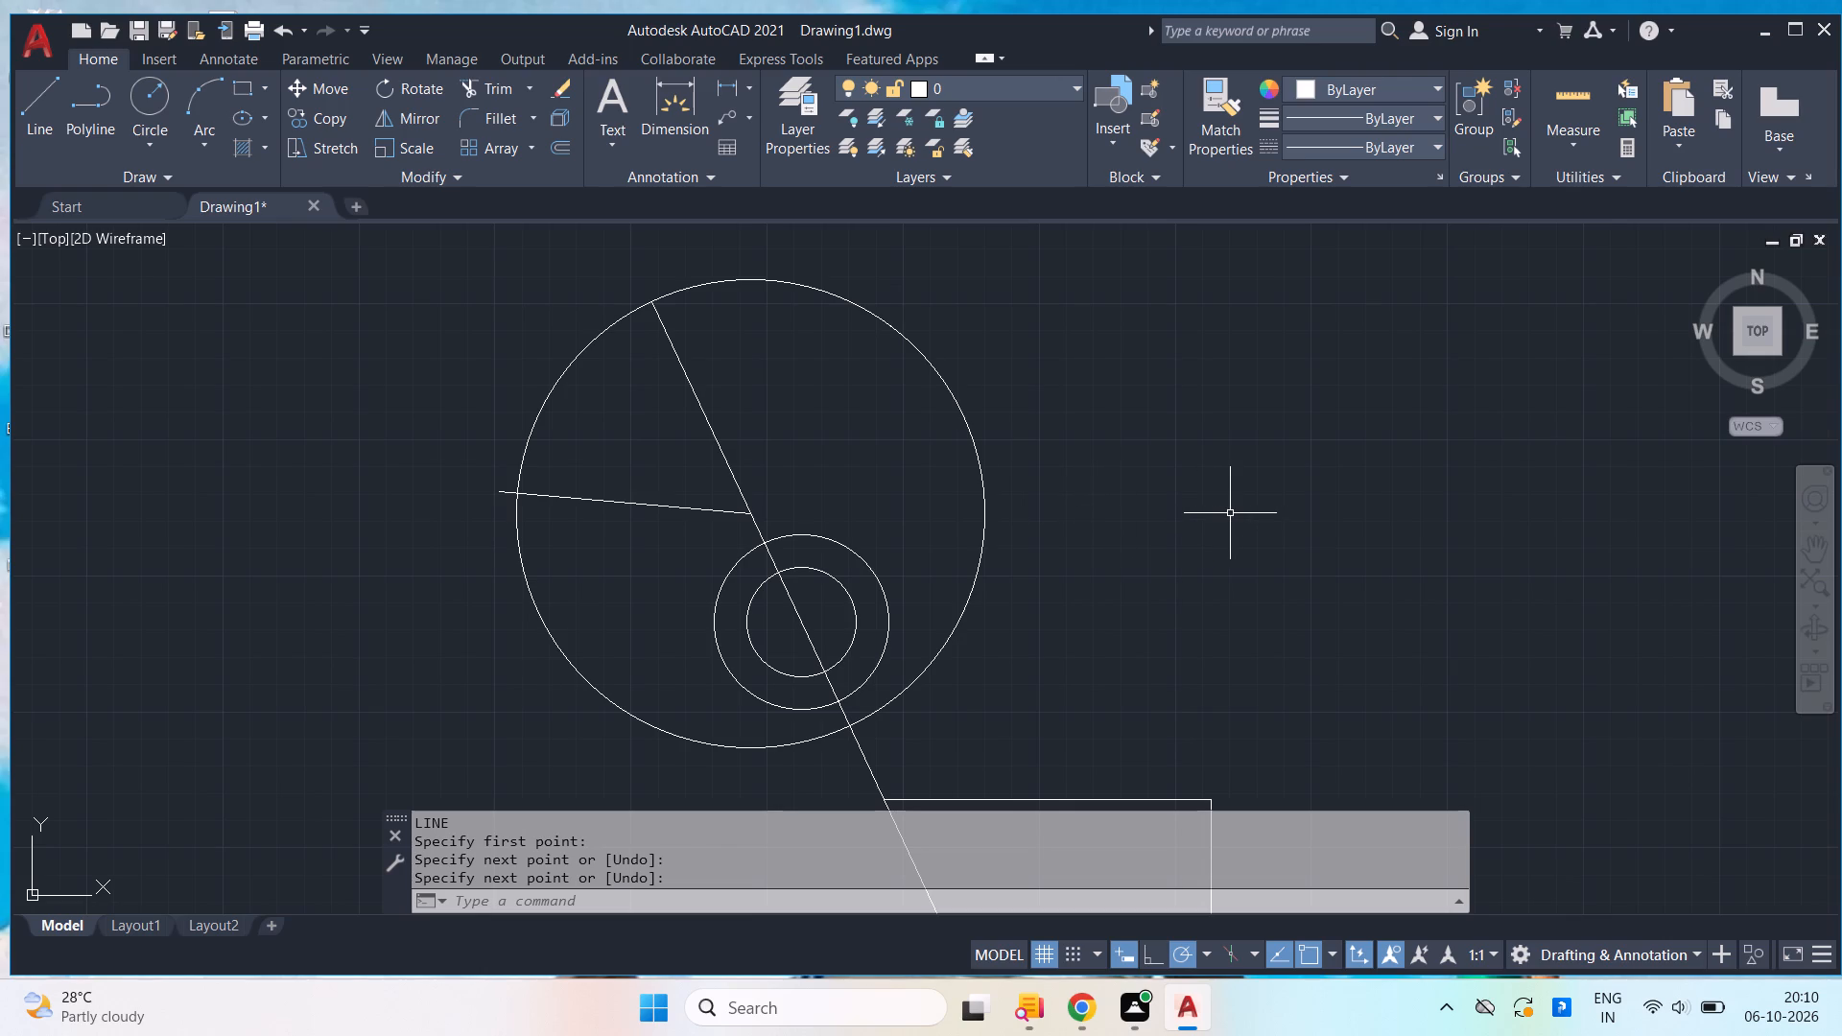
Draw a circle of radius 5 centred where the 175° line crosses the radius 21.5 circle.
scroll(524, 574, "up", 3)
scroll(367, 556, "down", 2)
middle_click_drag(375, 568, 389, 646)
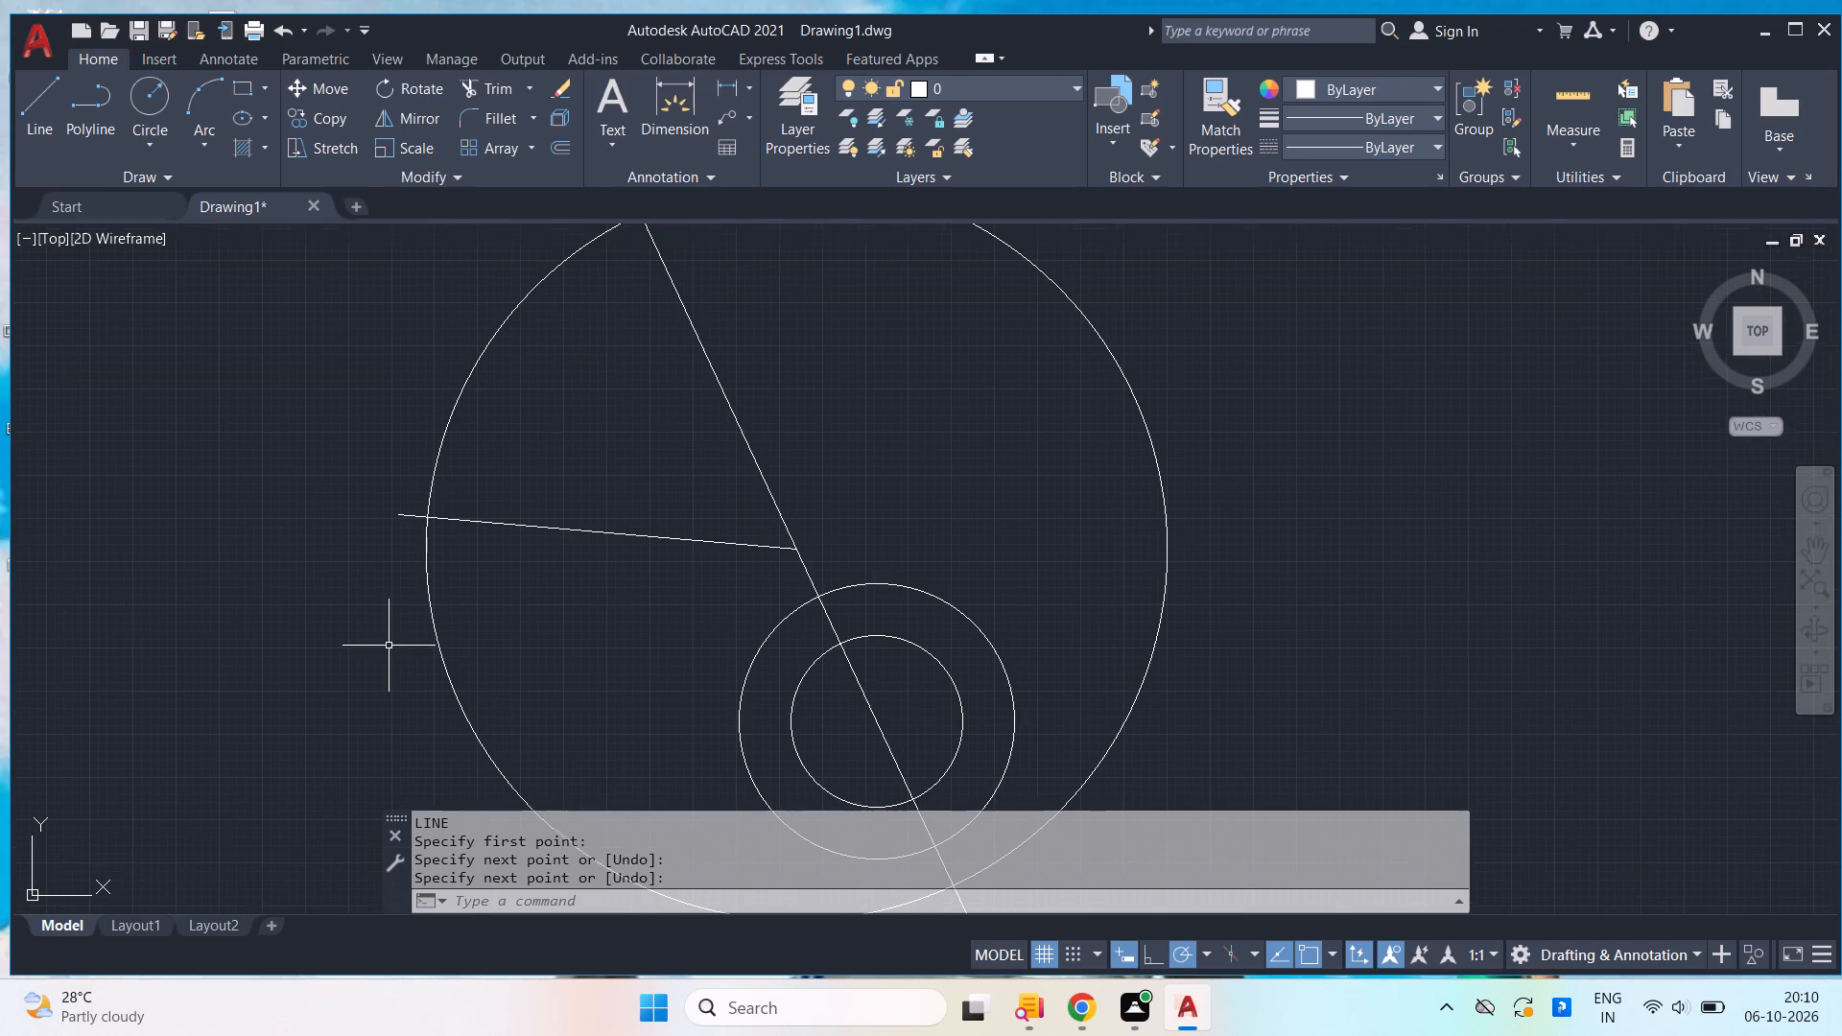
type("c")
key("space")
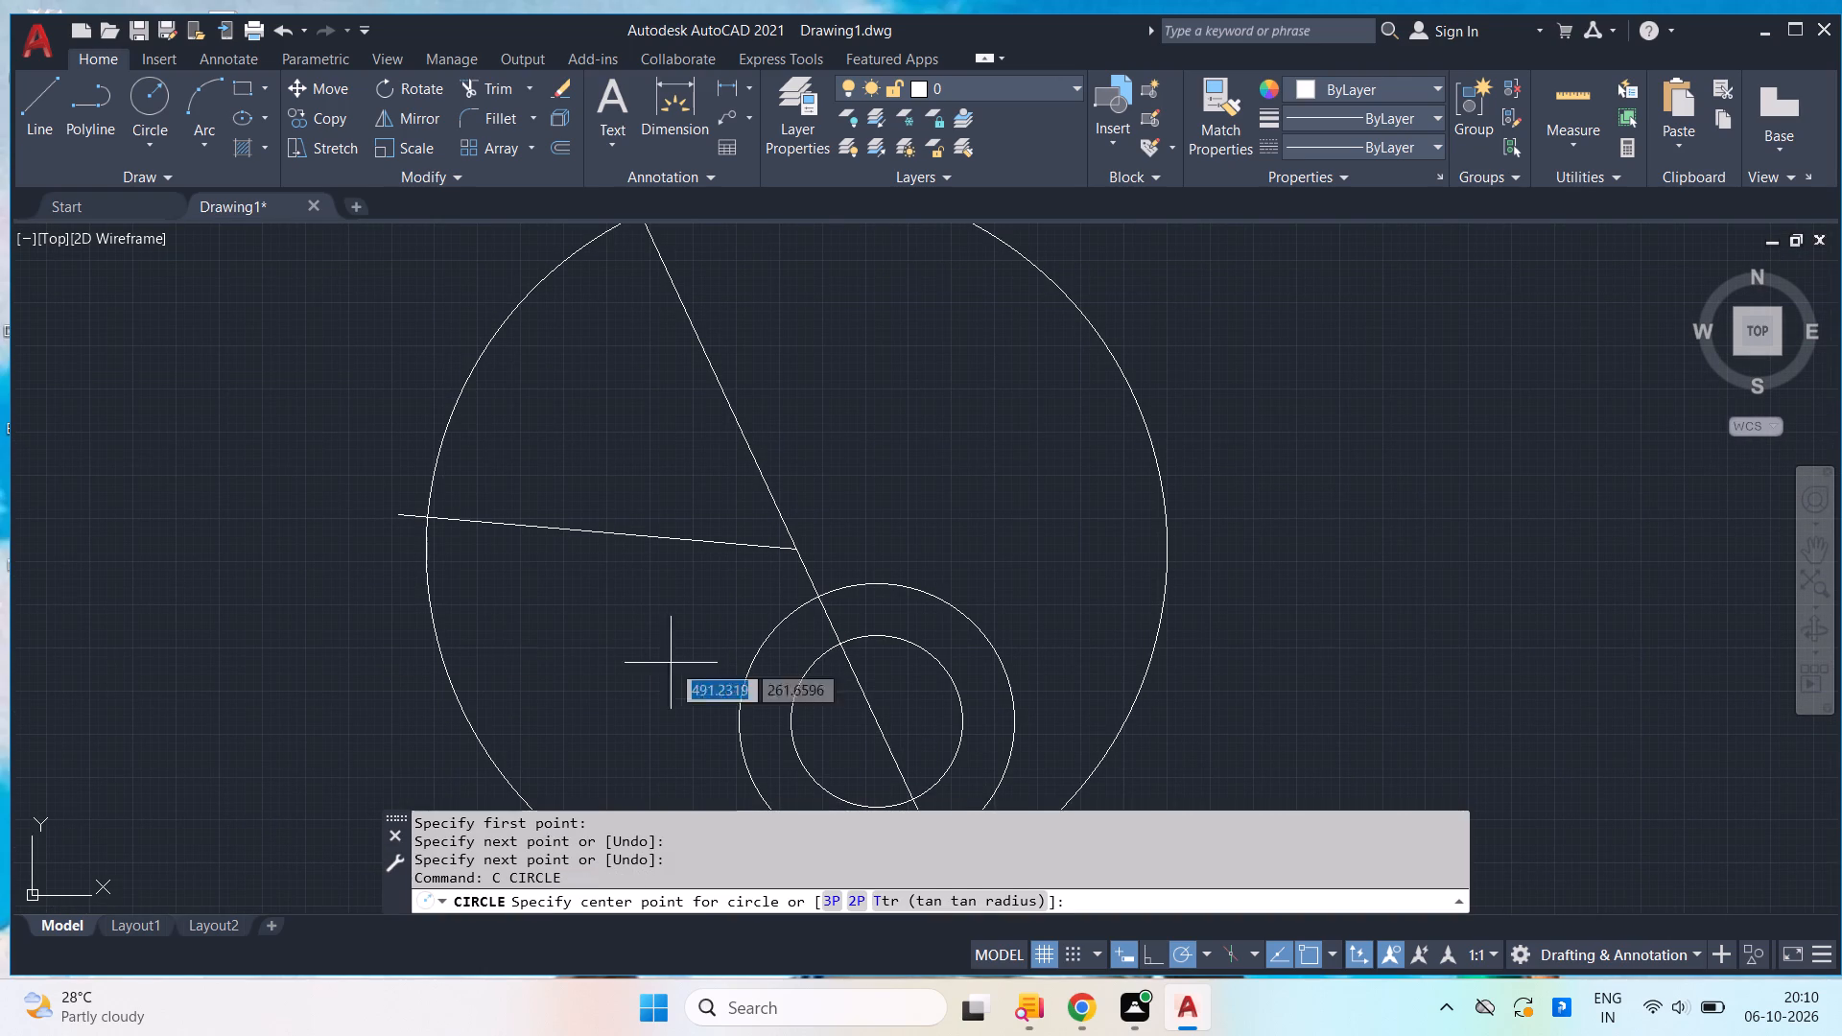
left_click(428, 518)
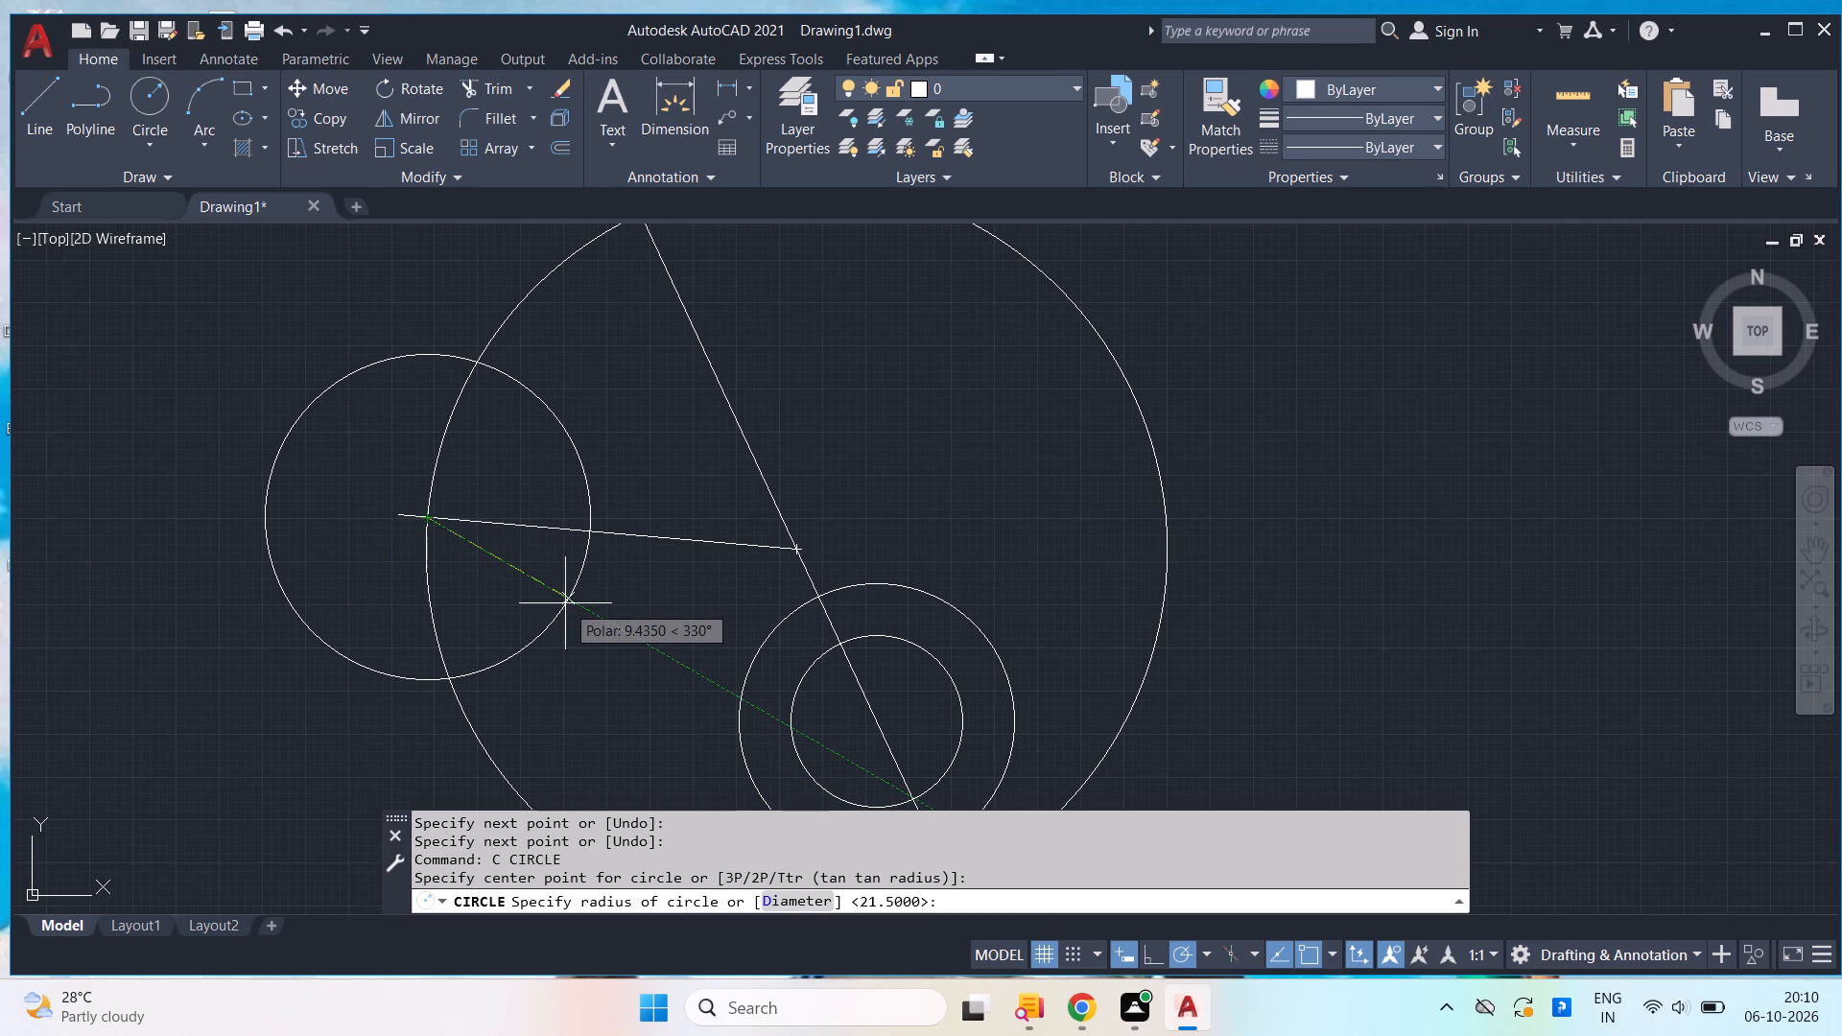
key("5")
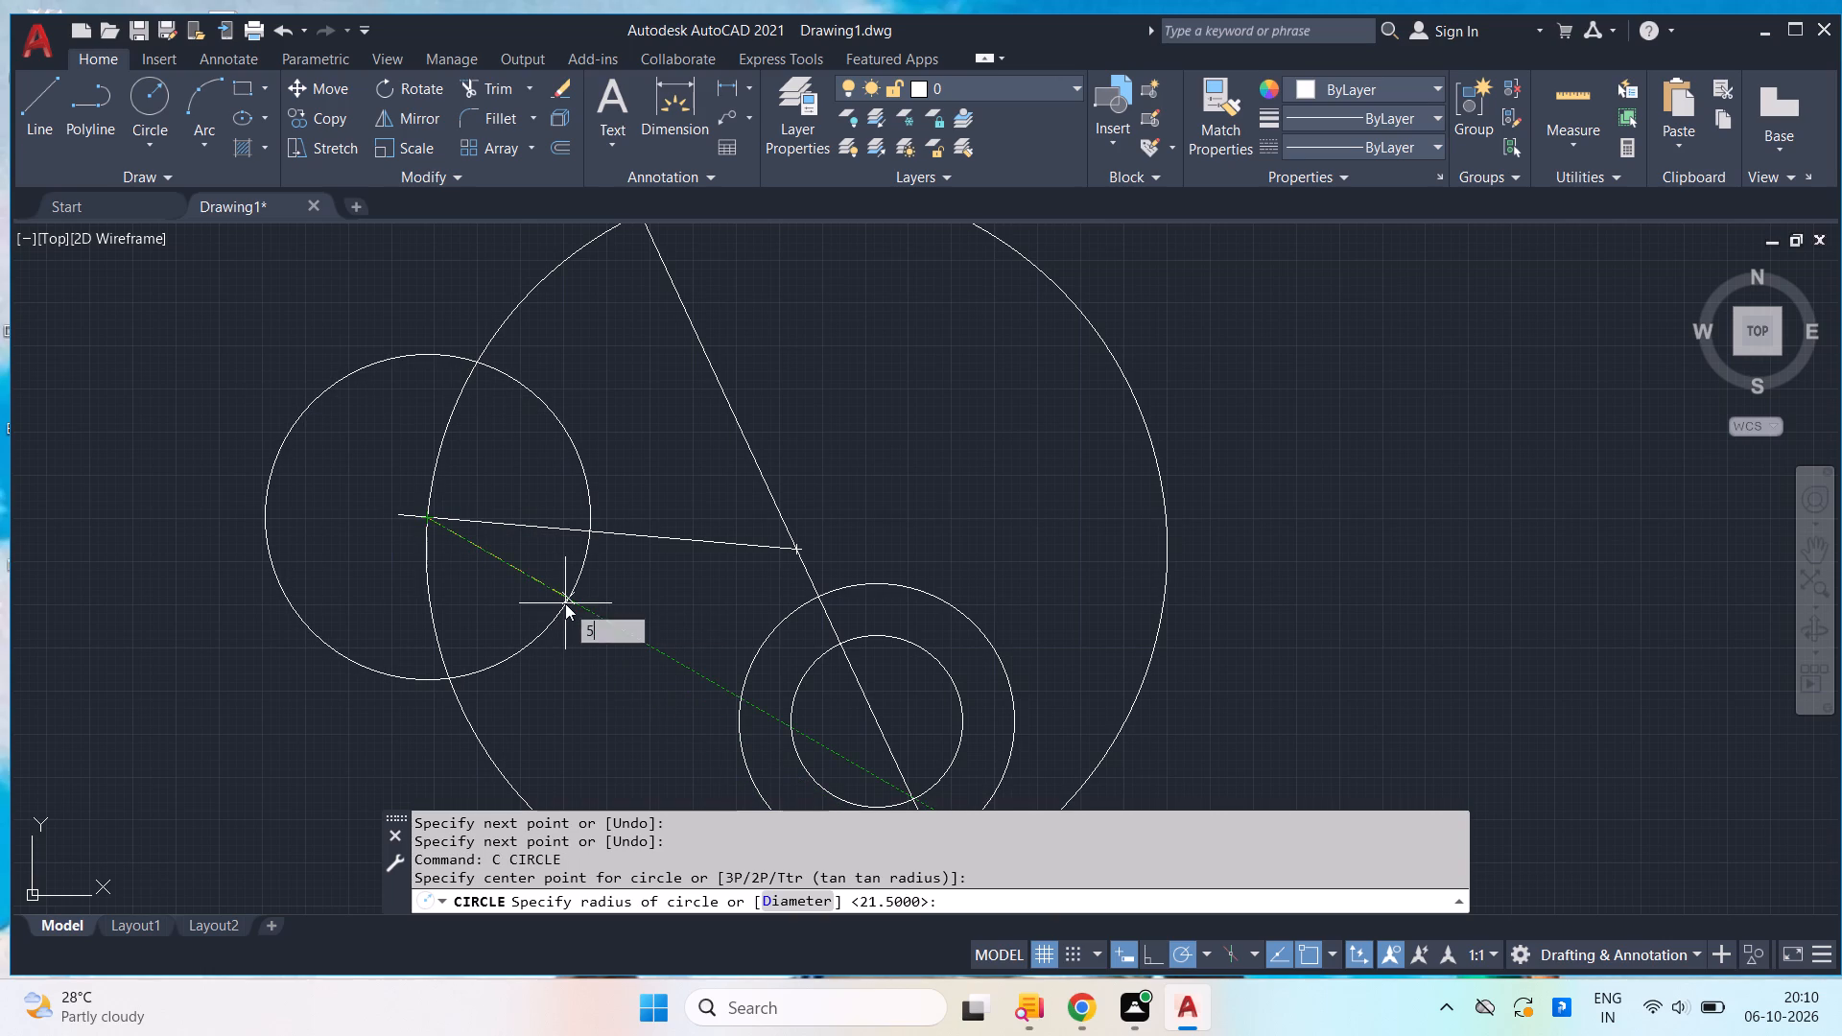
key("Return")
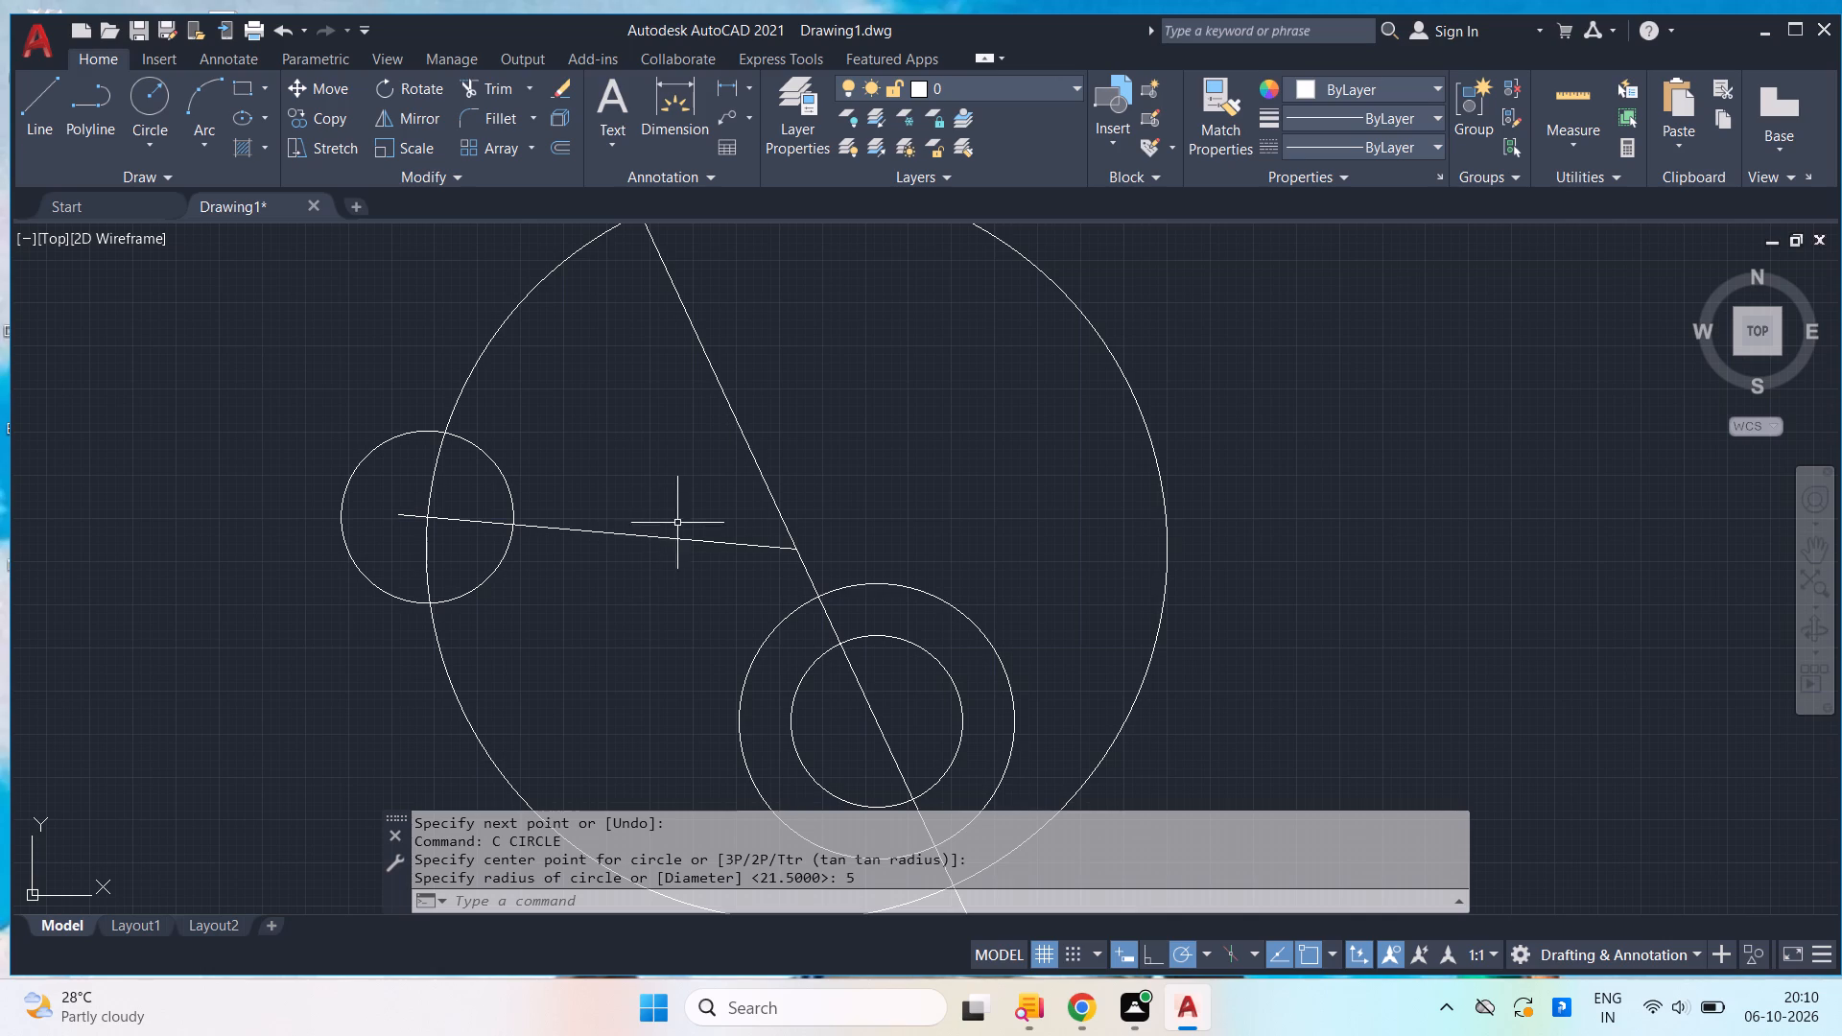
Mirror the 175° line about the 115° slanted line, keeping the original line.
middle_click_drag(915, 468, 819, 548)
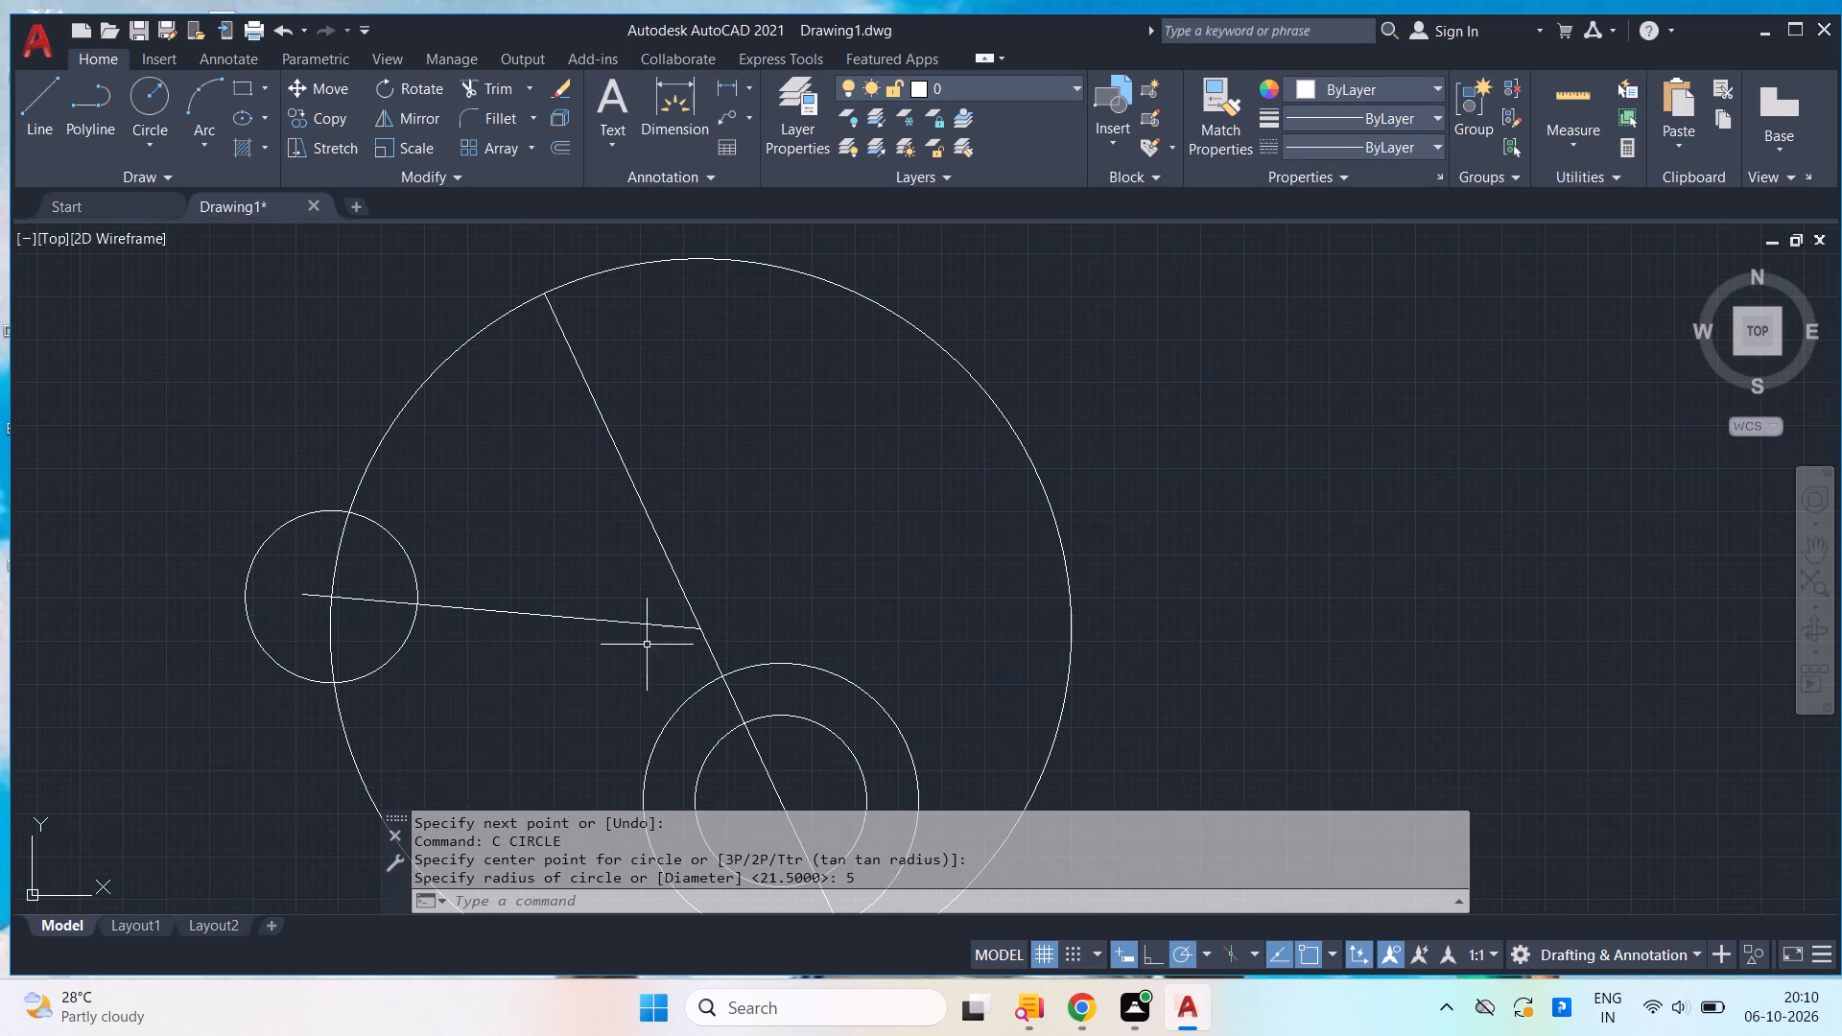
left_click_drag(613, 664, 603, 652)
left_click(555, 585)
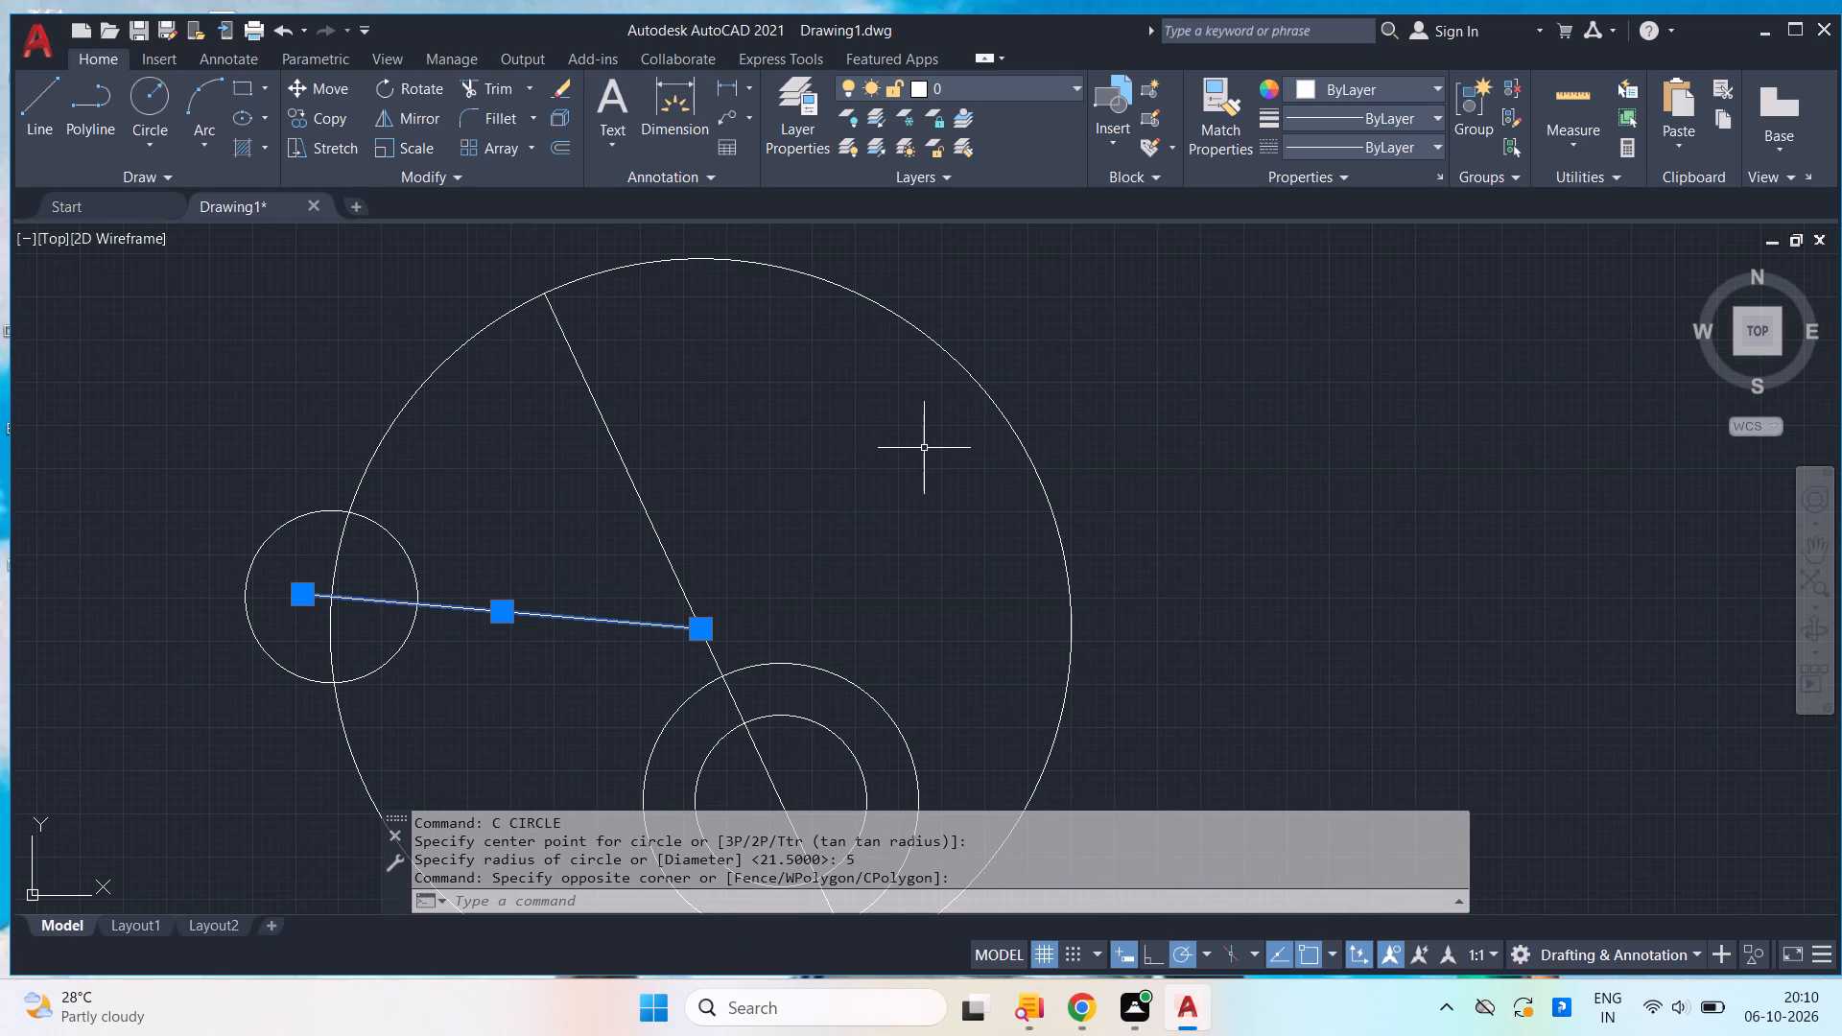
type("mi")
key("Return")
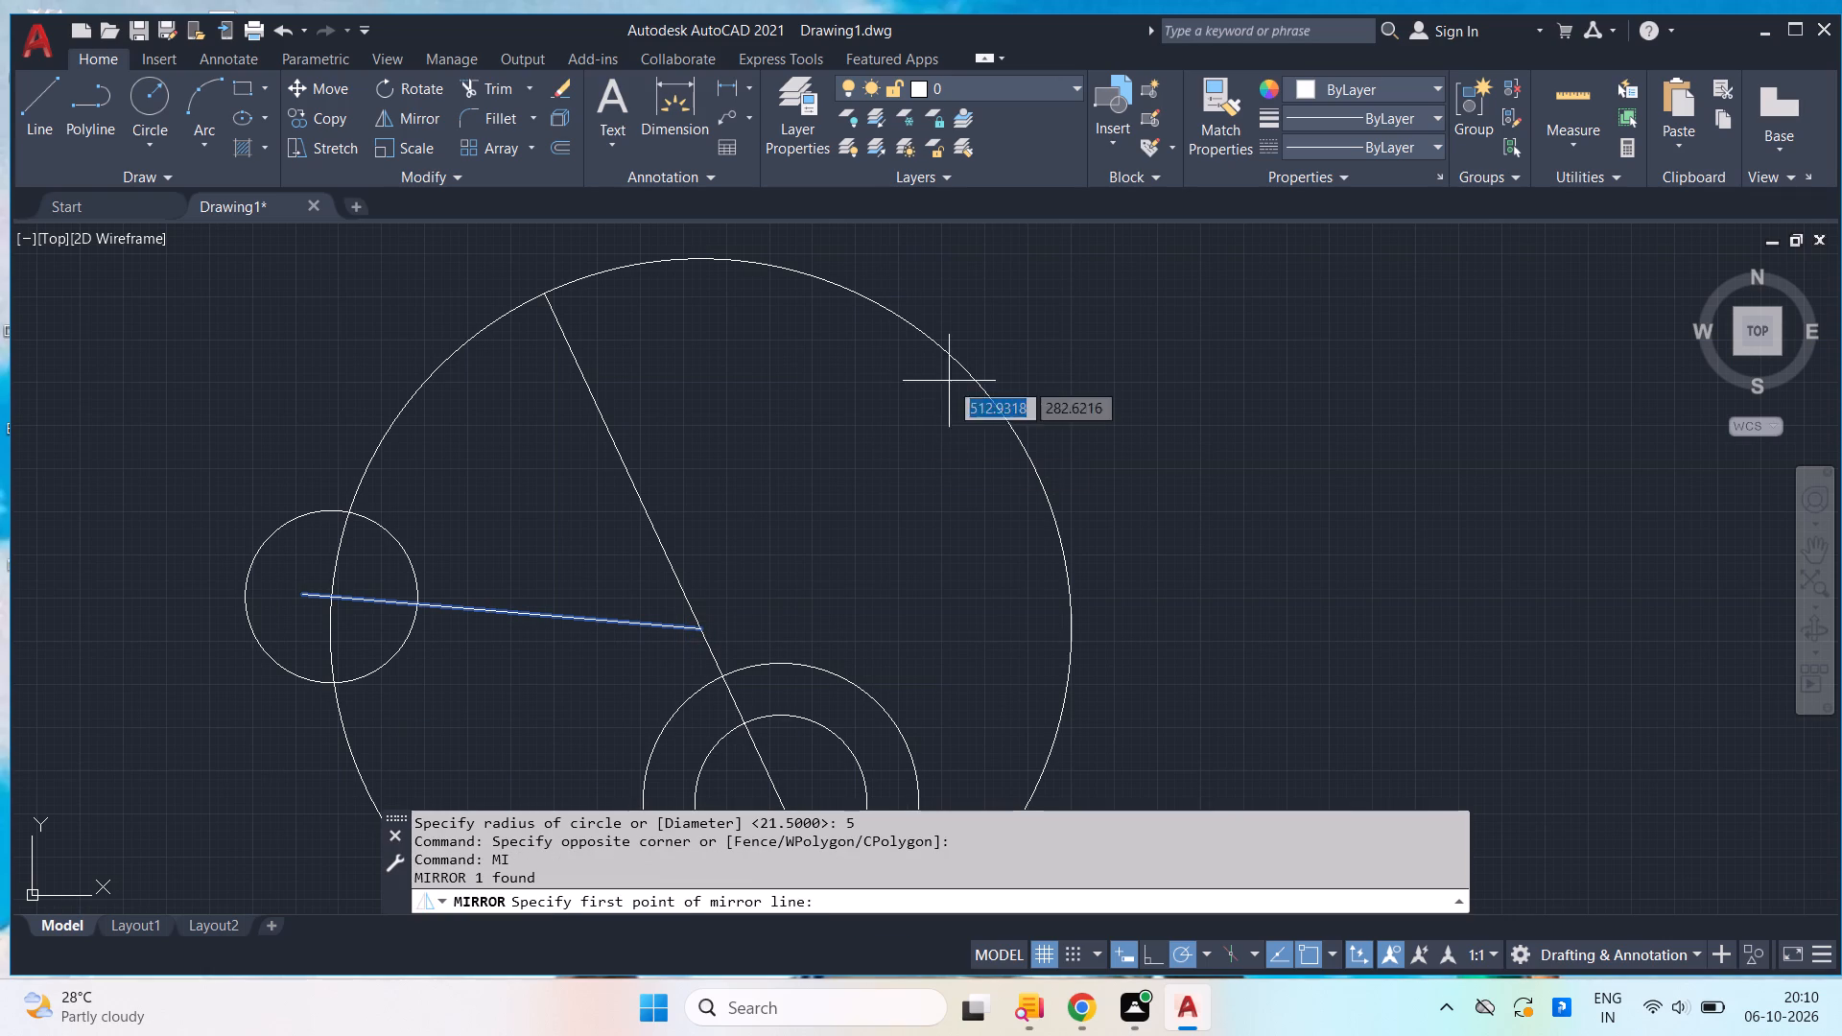
middle_click_drag(499, 367, 536, 526)
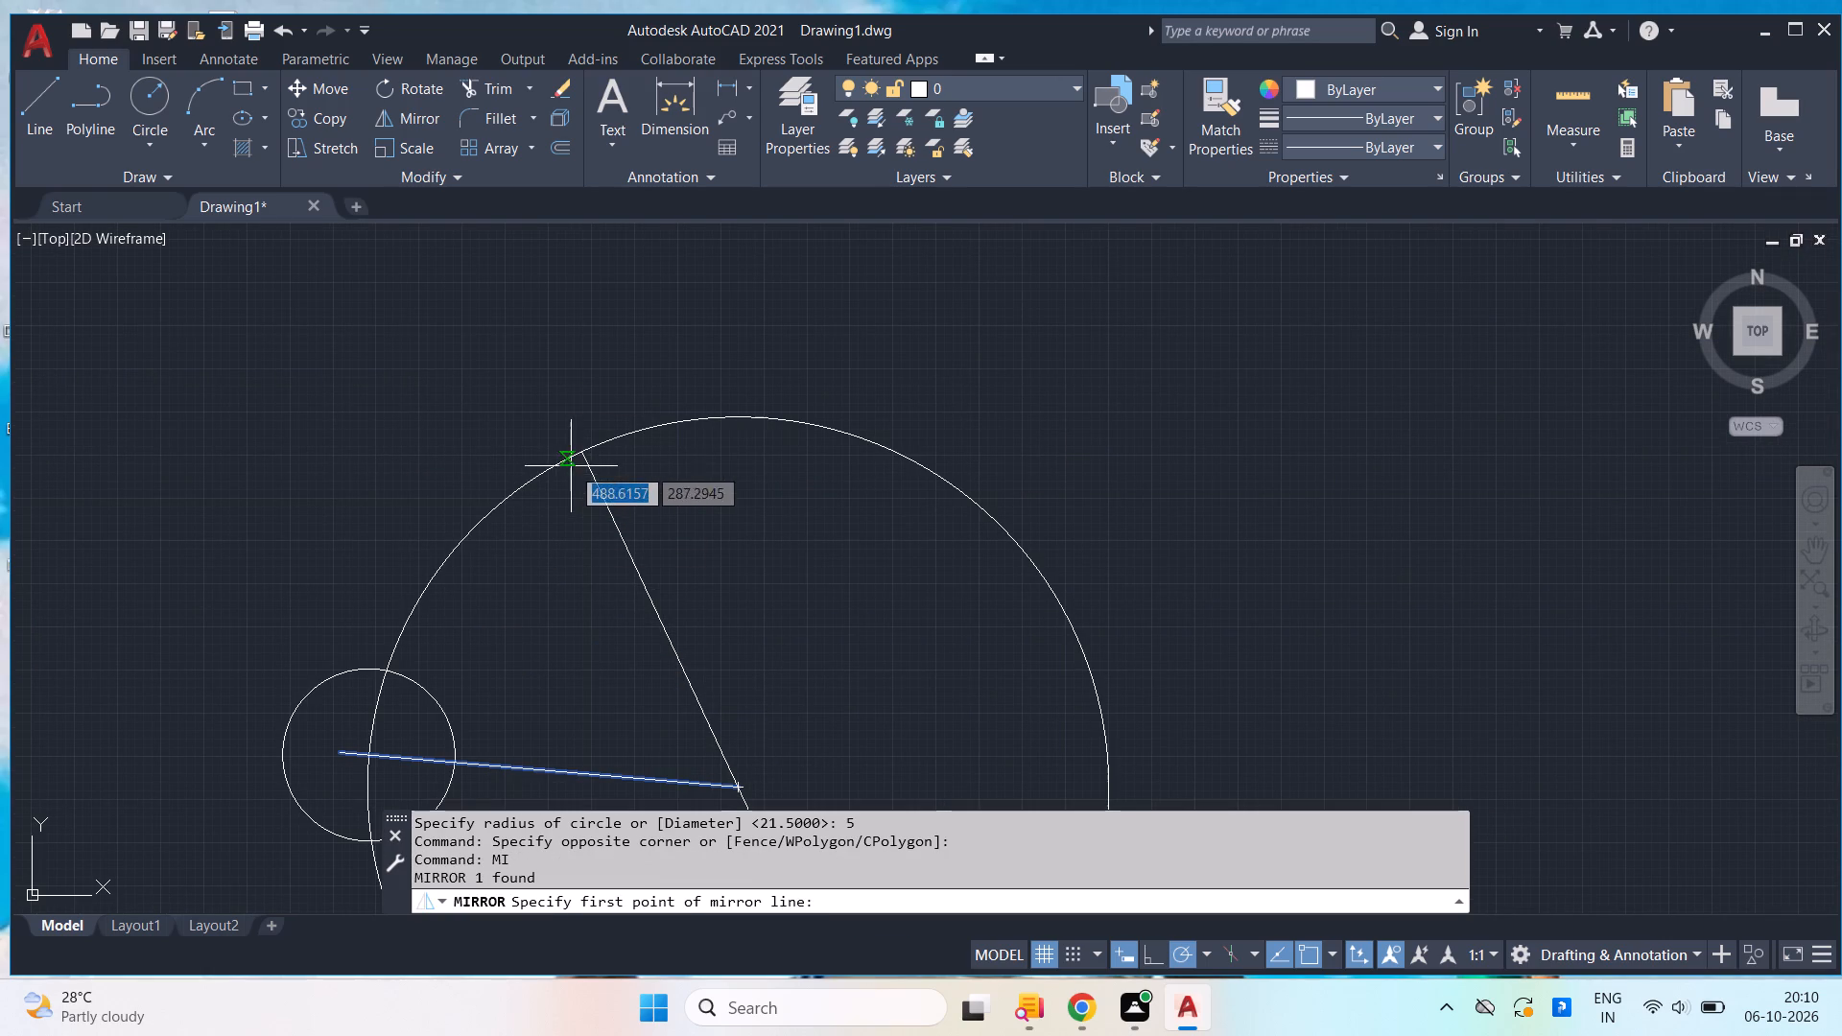
left_click(581, 451)
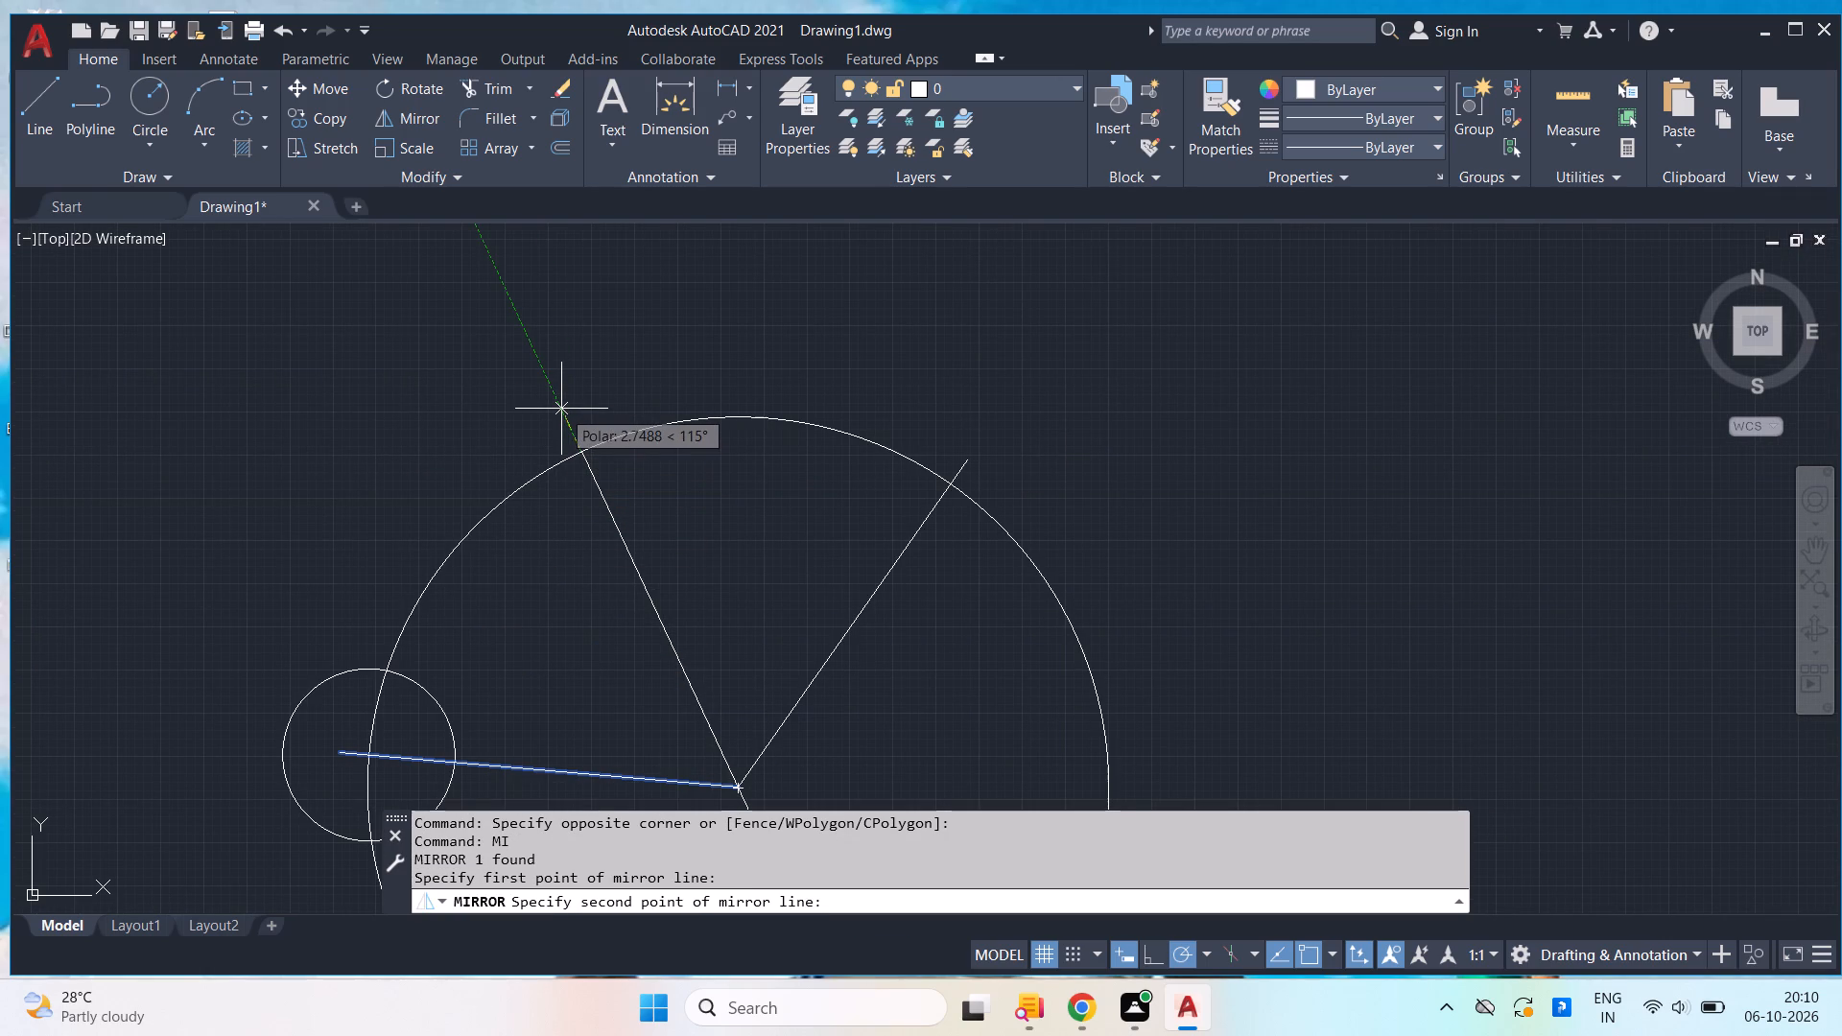
left_click(561, 409)
scroll(964, 582, "down", 2)
middle_click_drag(970, 572, 933, 508)
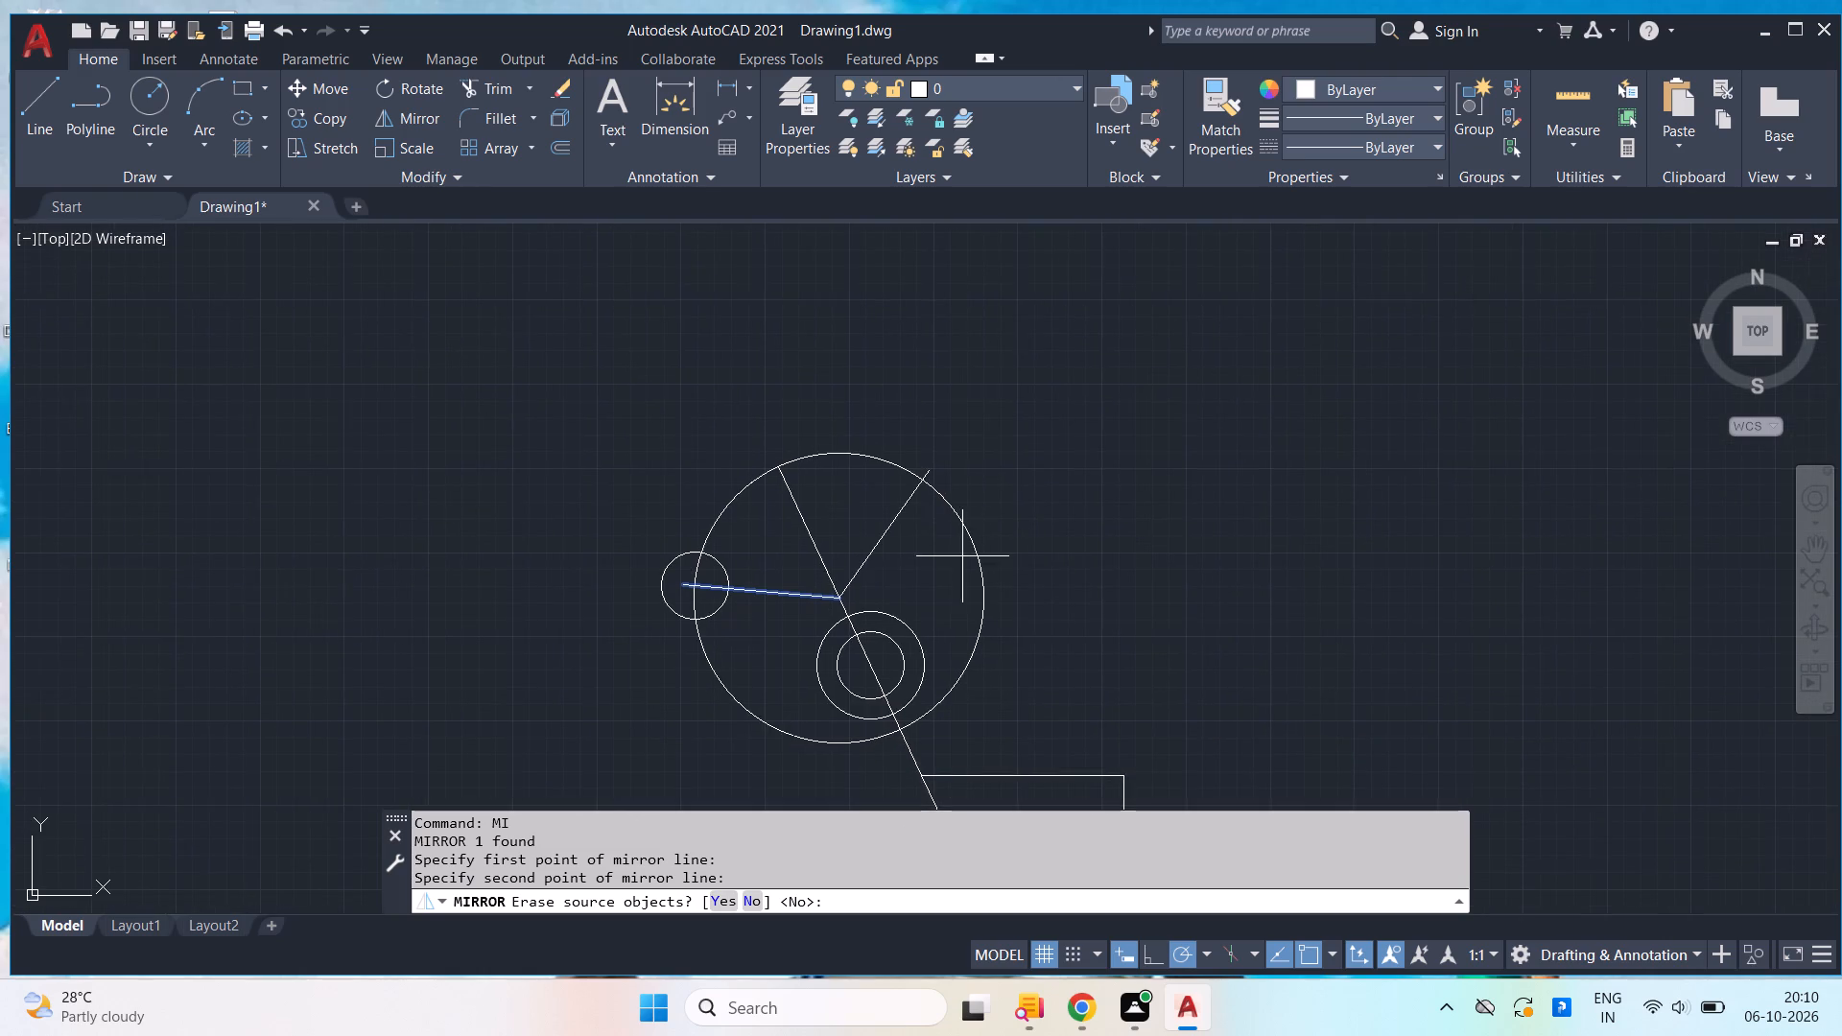
scroll(970, 552, "up", 3)
scroll(978, 546, "down", 1)
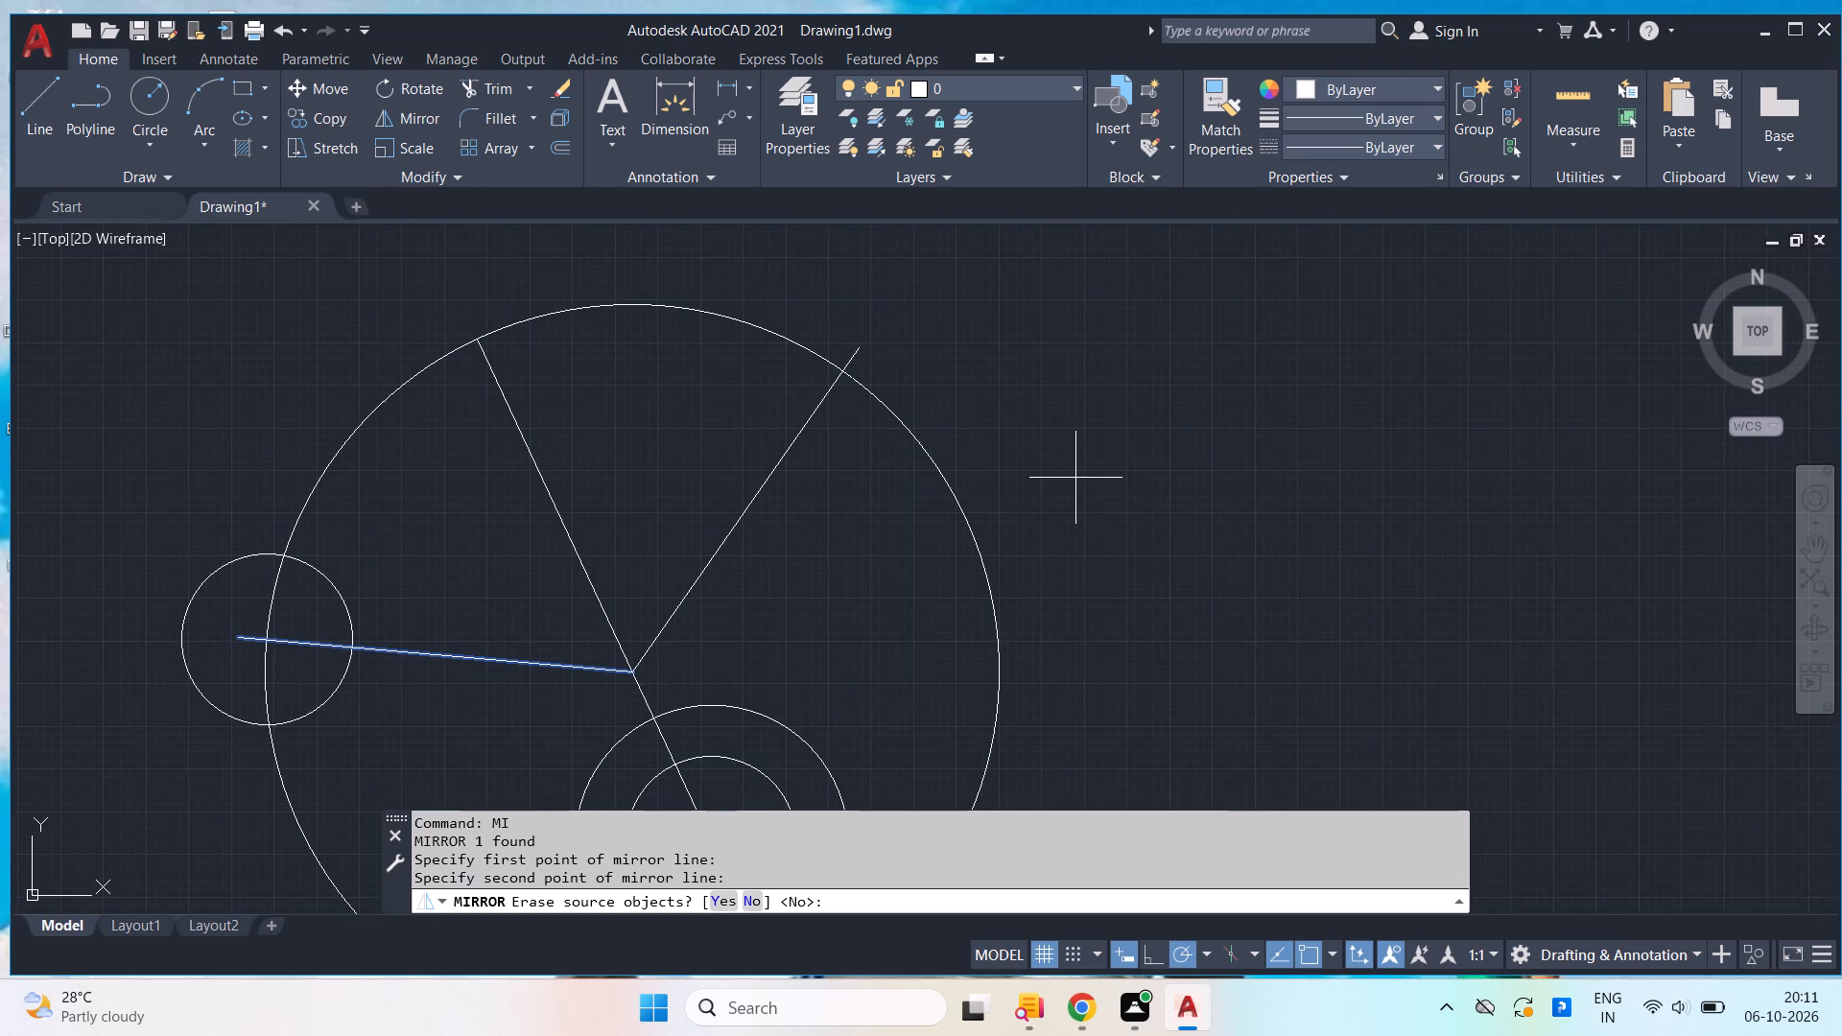
key("Return")
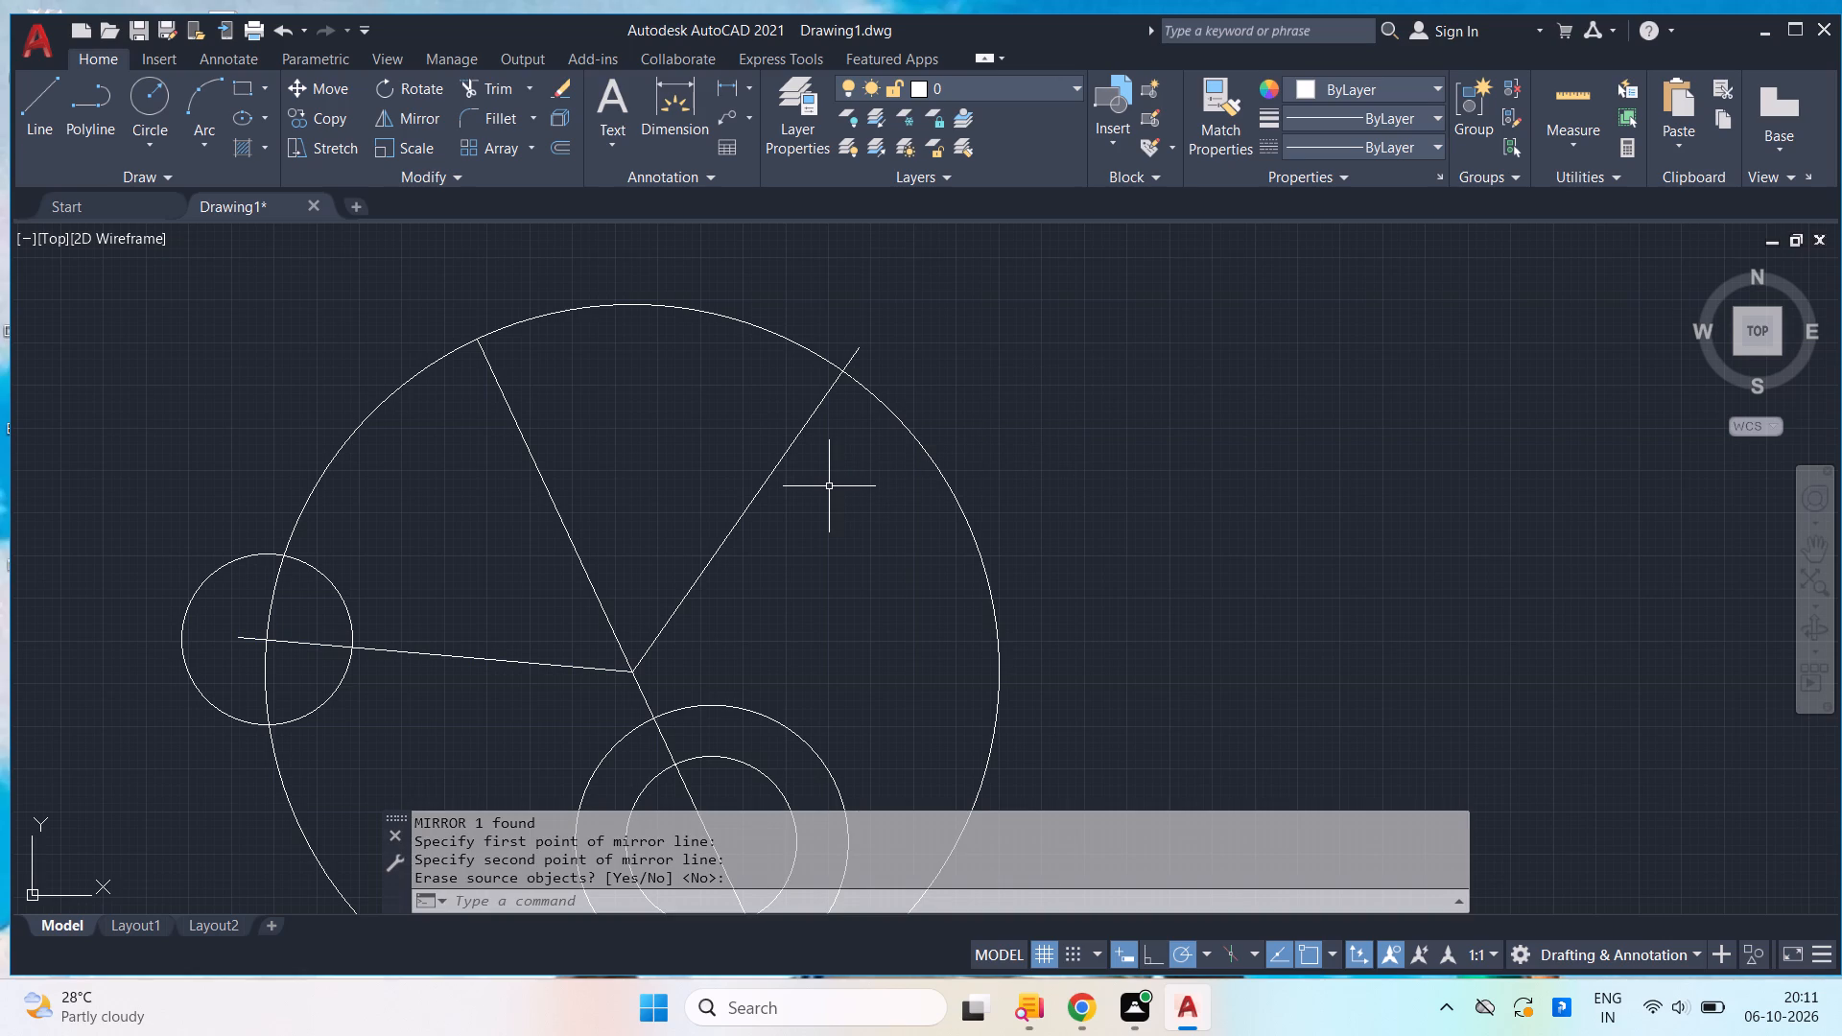
Copy the radius 5 circle from the 175° line's crossing to where the mirrored line crosses the radius 21.5 circle.
left_click(376, 713)
left_click(321, 689)
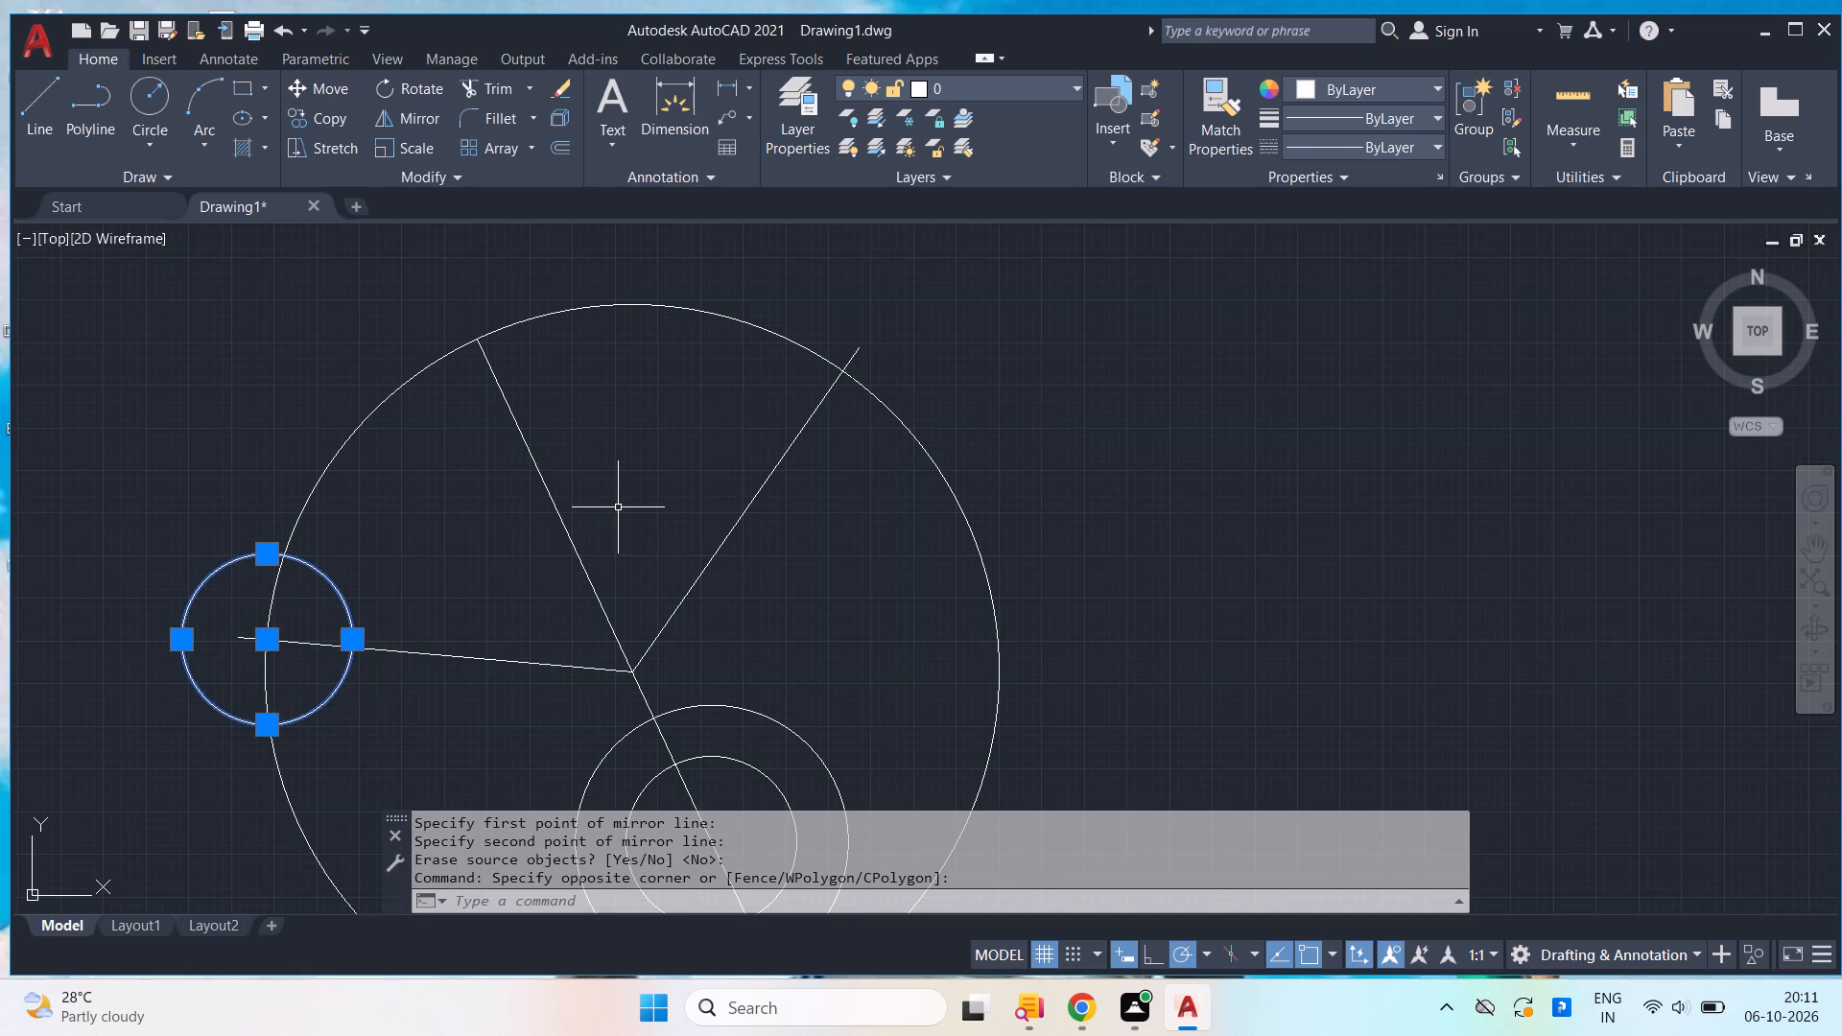
type("co")
key("Return")
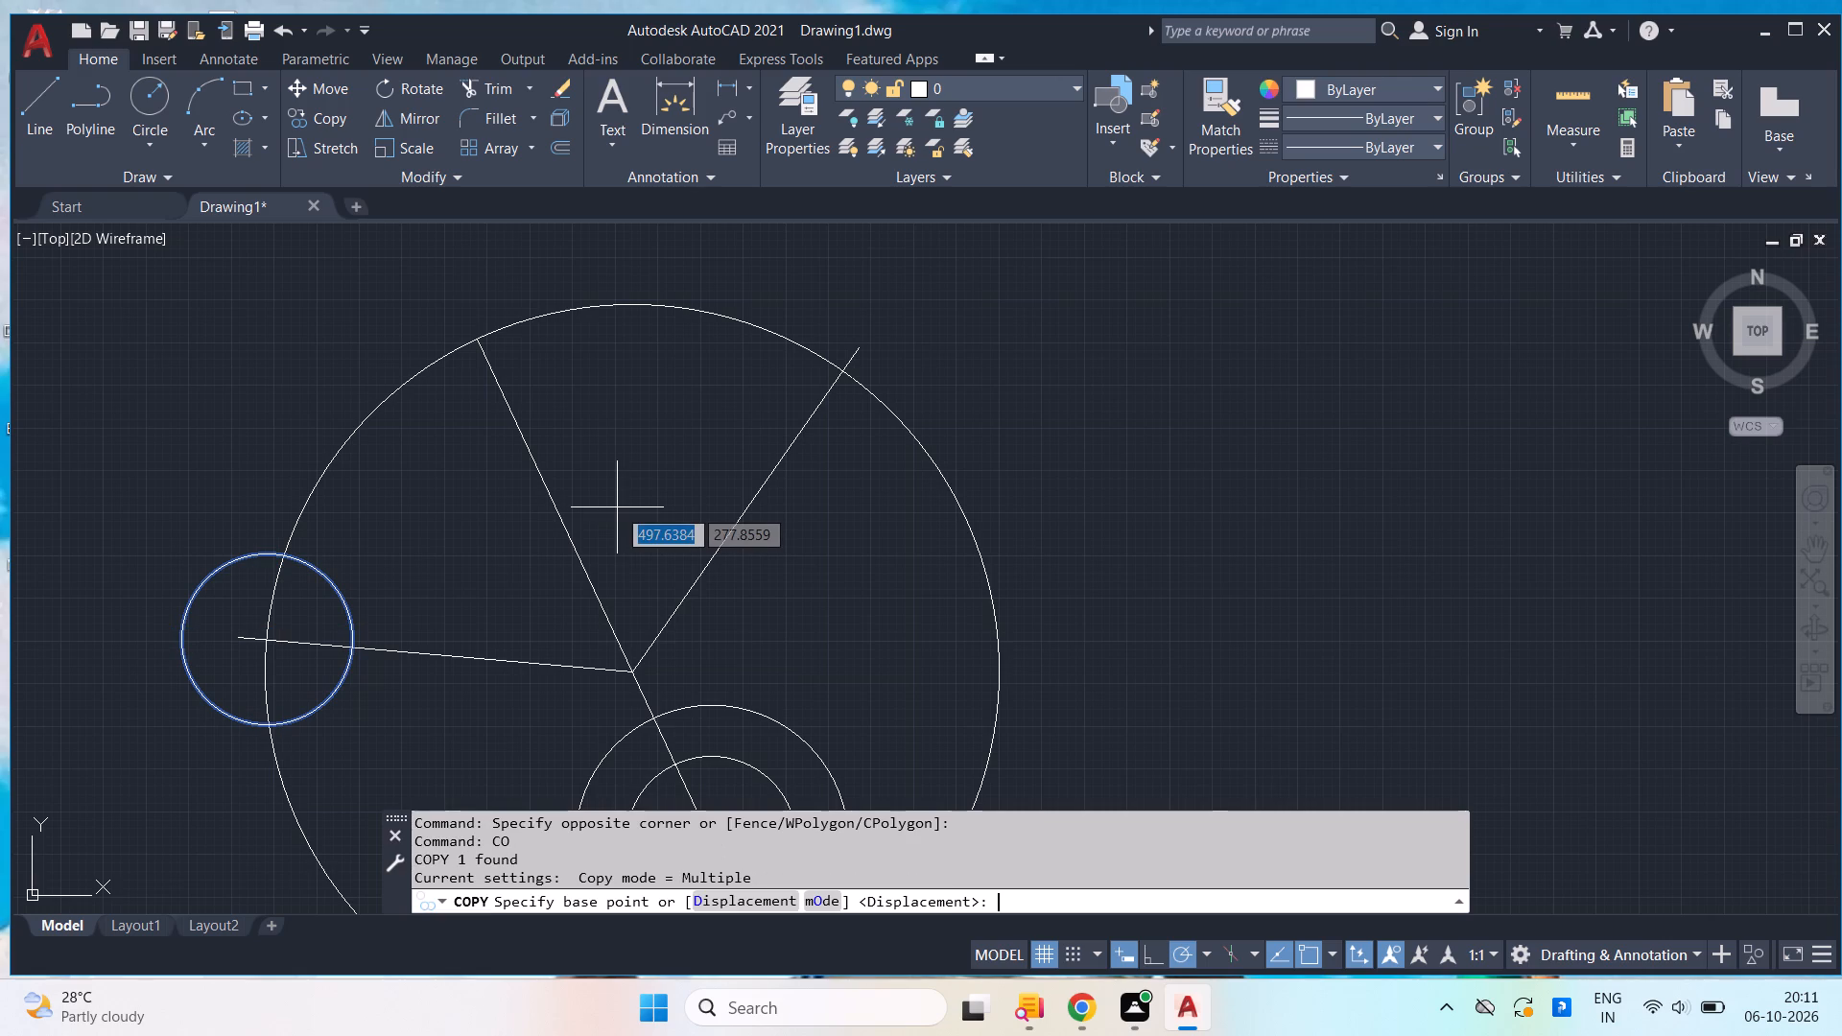
left_click(266, 647)
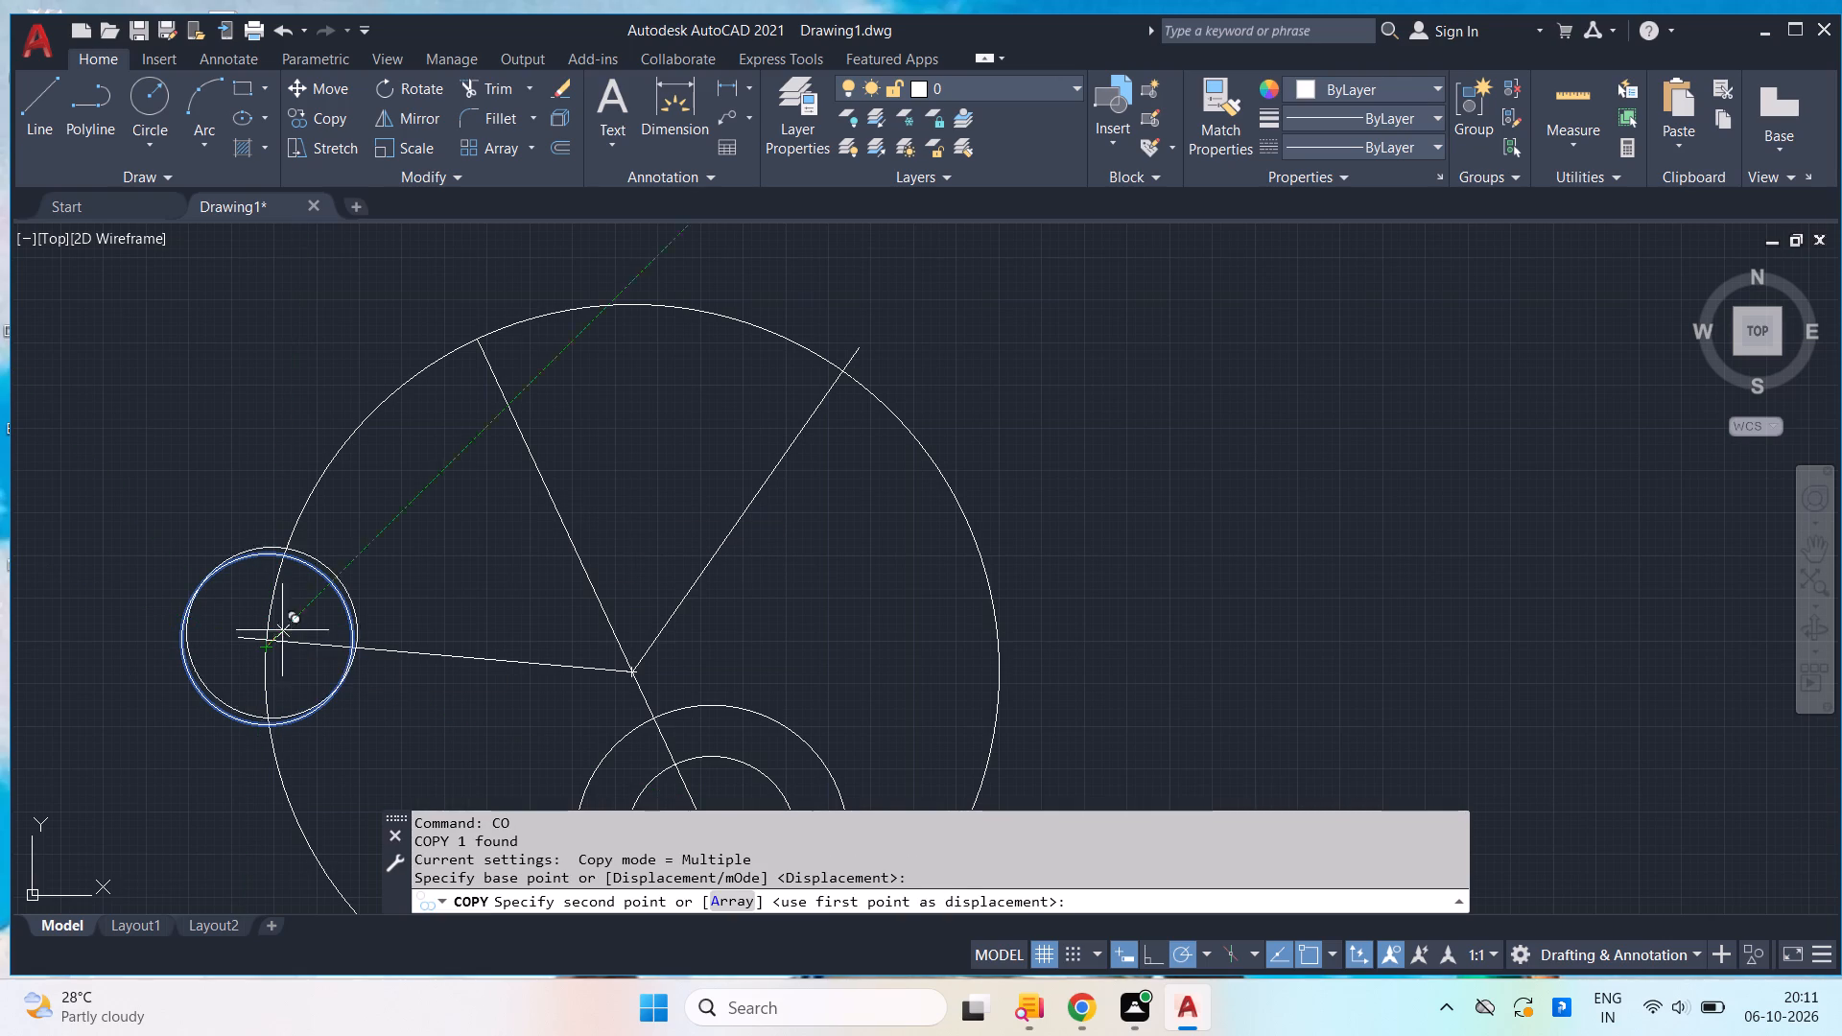
left_click(845, 370)
key("space")
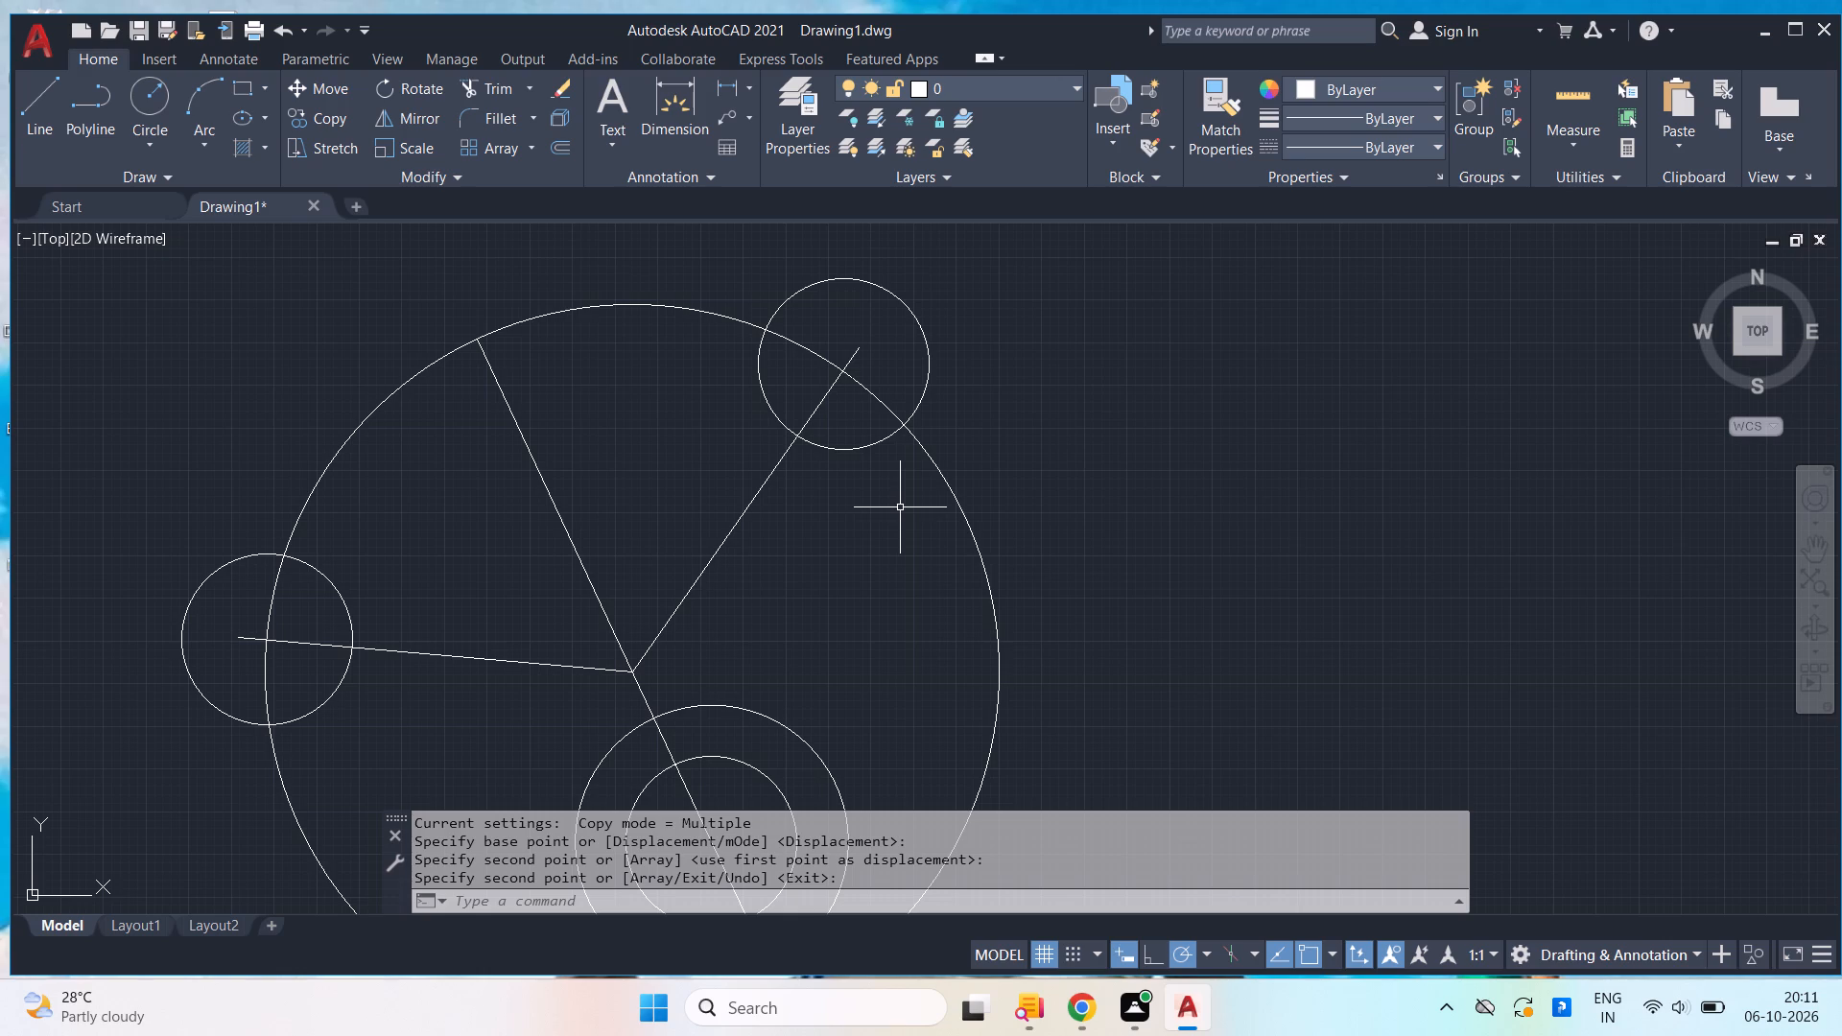
Draw a circle of radius 20 concentric with the radius 21.5 circle.
scroll(784, 594, "down", 1)
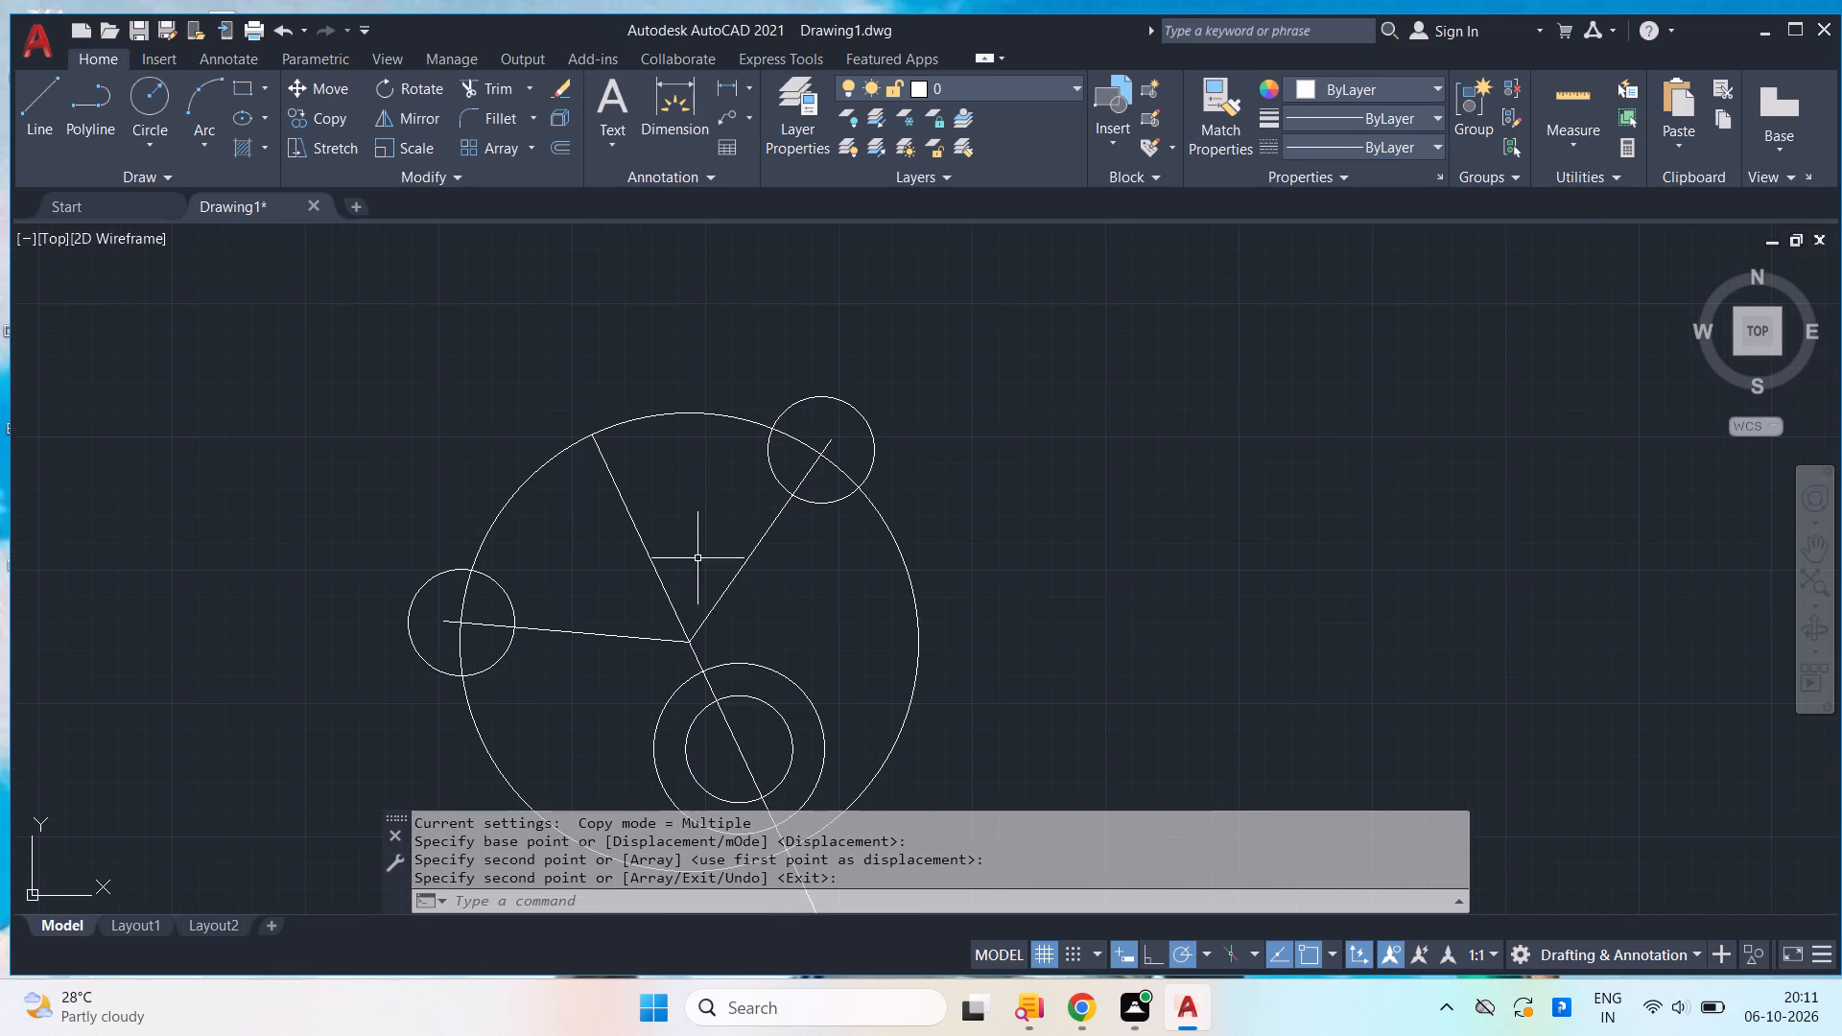
middle_click_drag(744, 509, 753, 459)
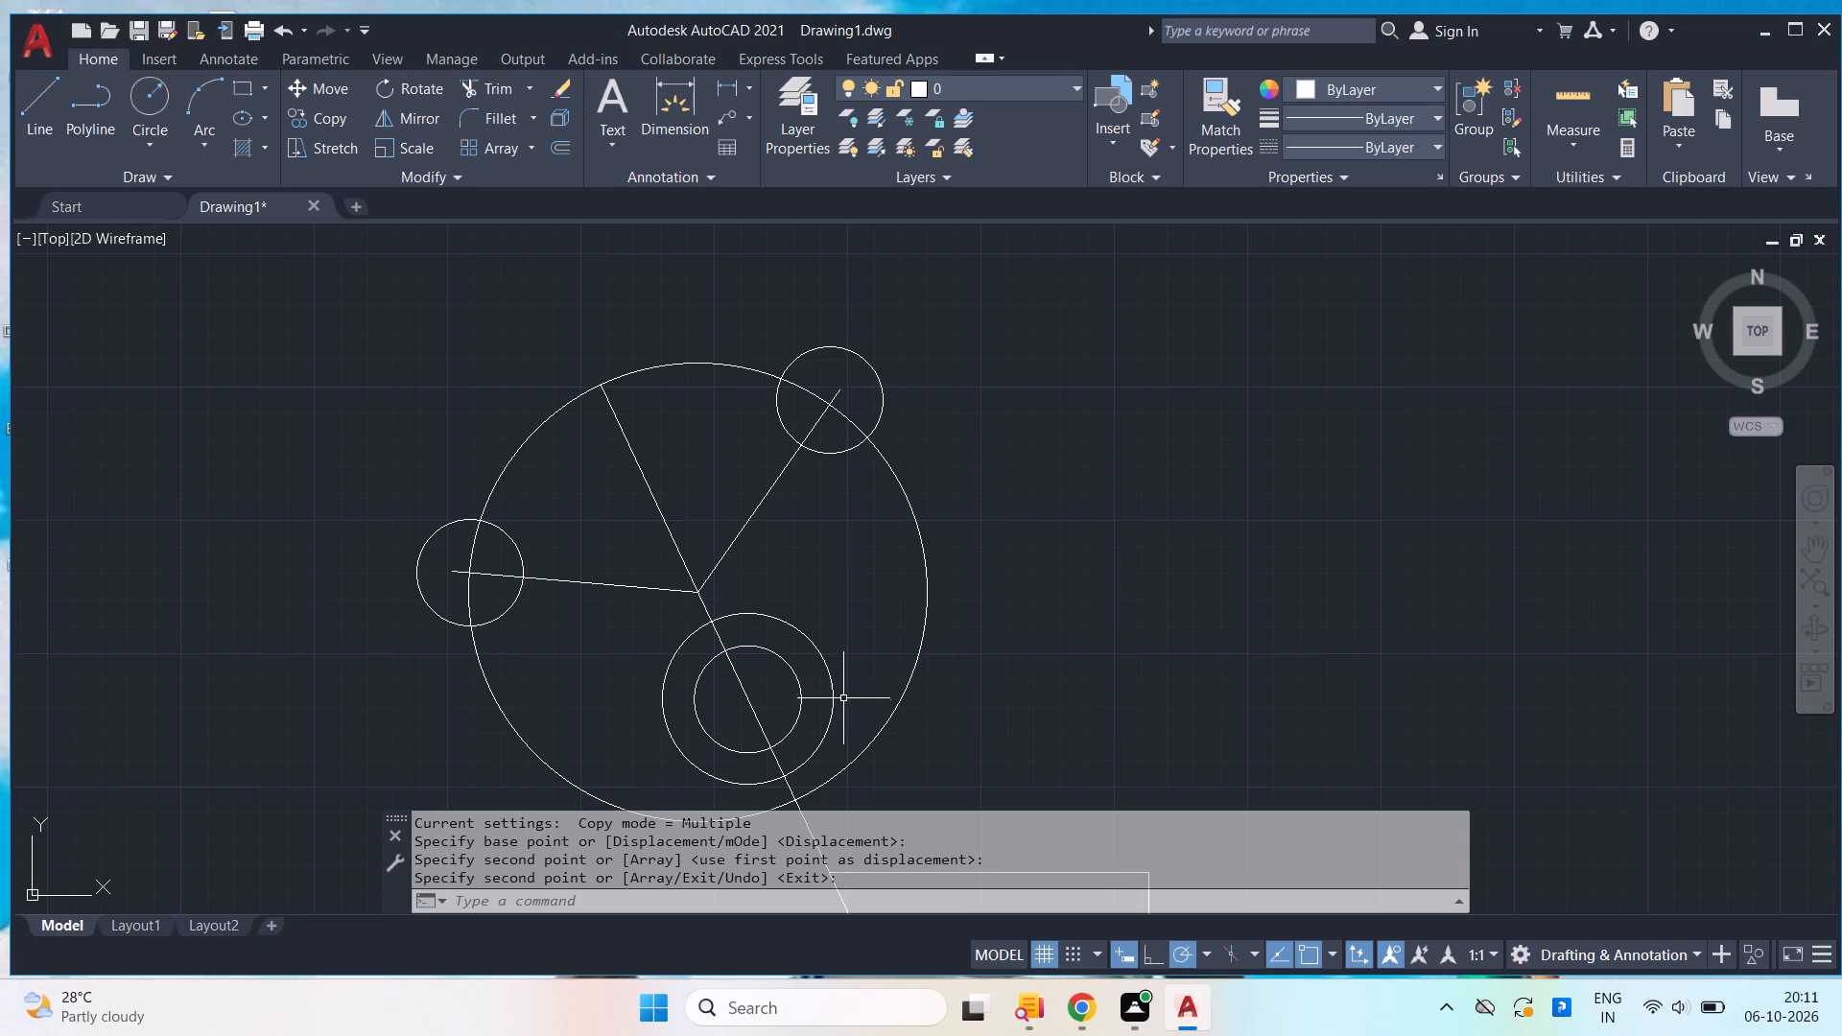
scroll(815, 752, "up", 1)
scroll(846, 647, "down", 1)
middle_click_drag(853, 635, 862, 617)
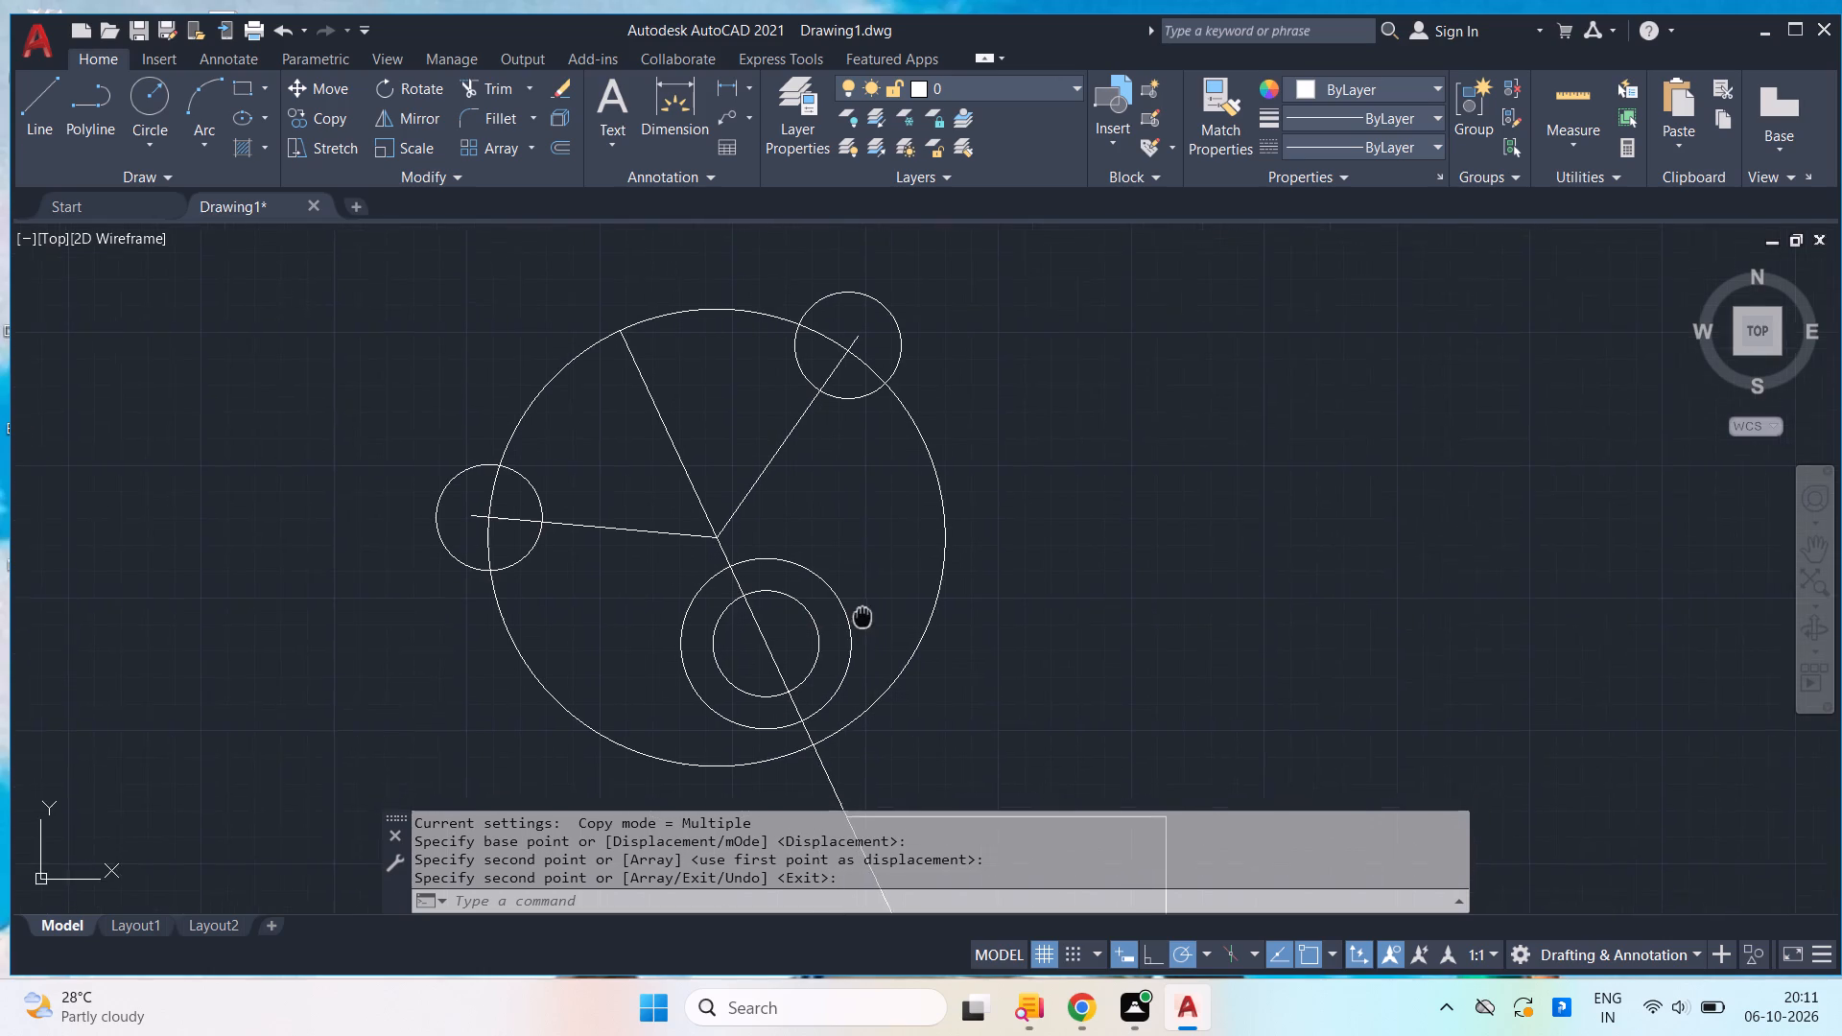
middle_click_drag(862, 617, 867, 615)
type("c")
key("space")
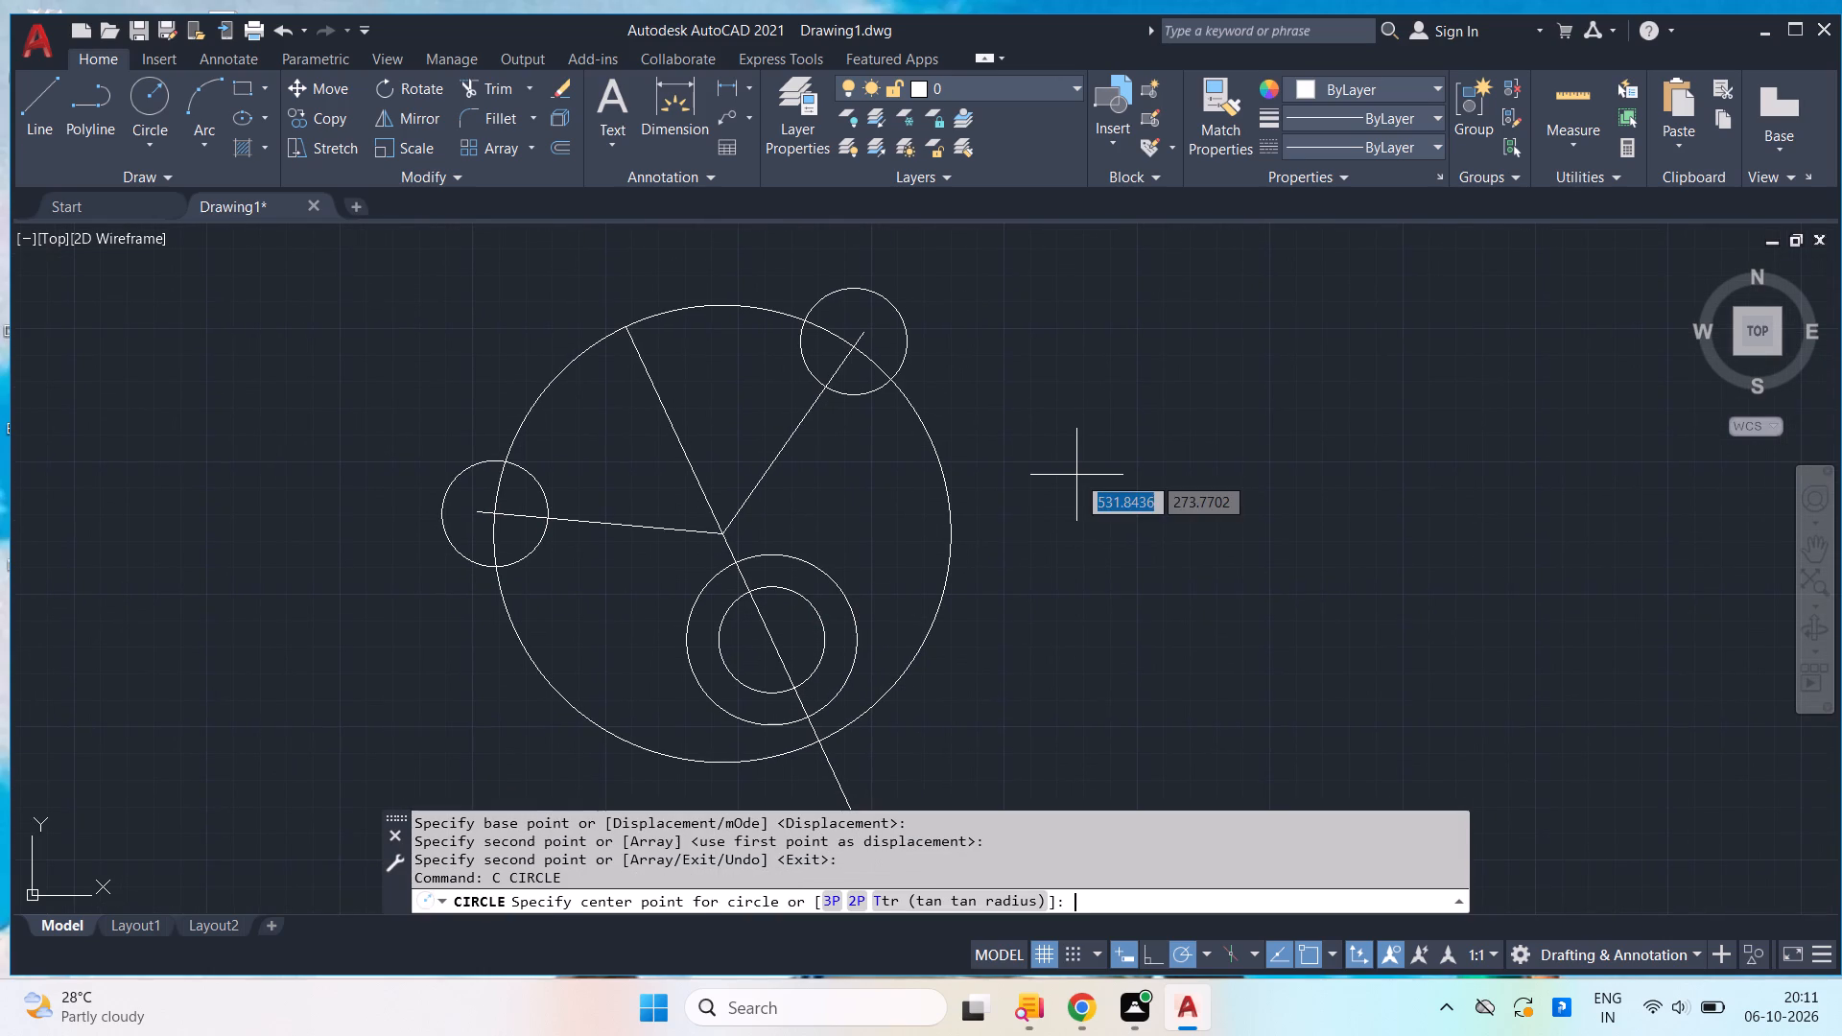
left_click(721, 533)
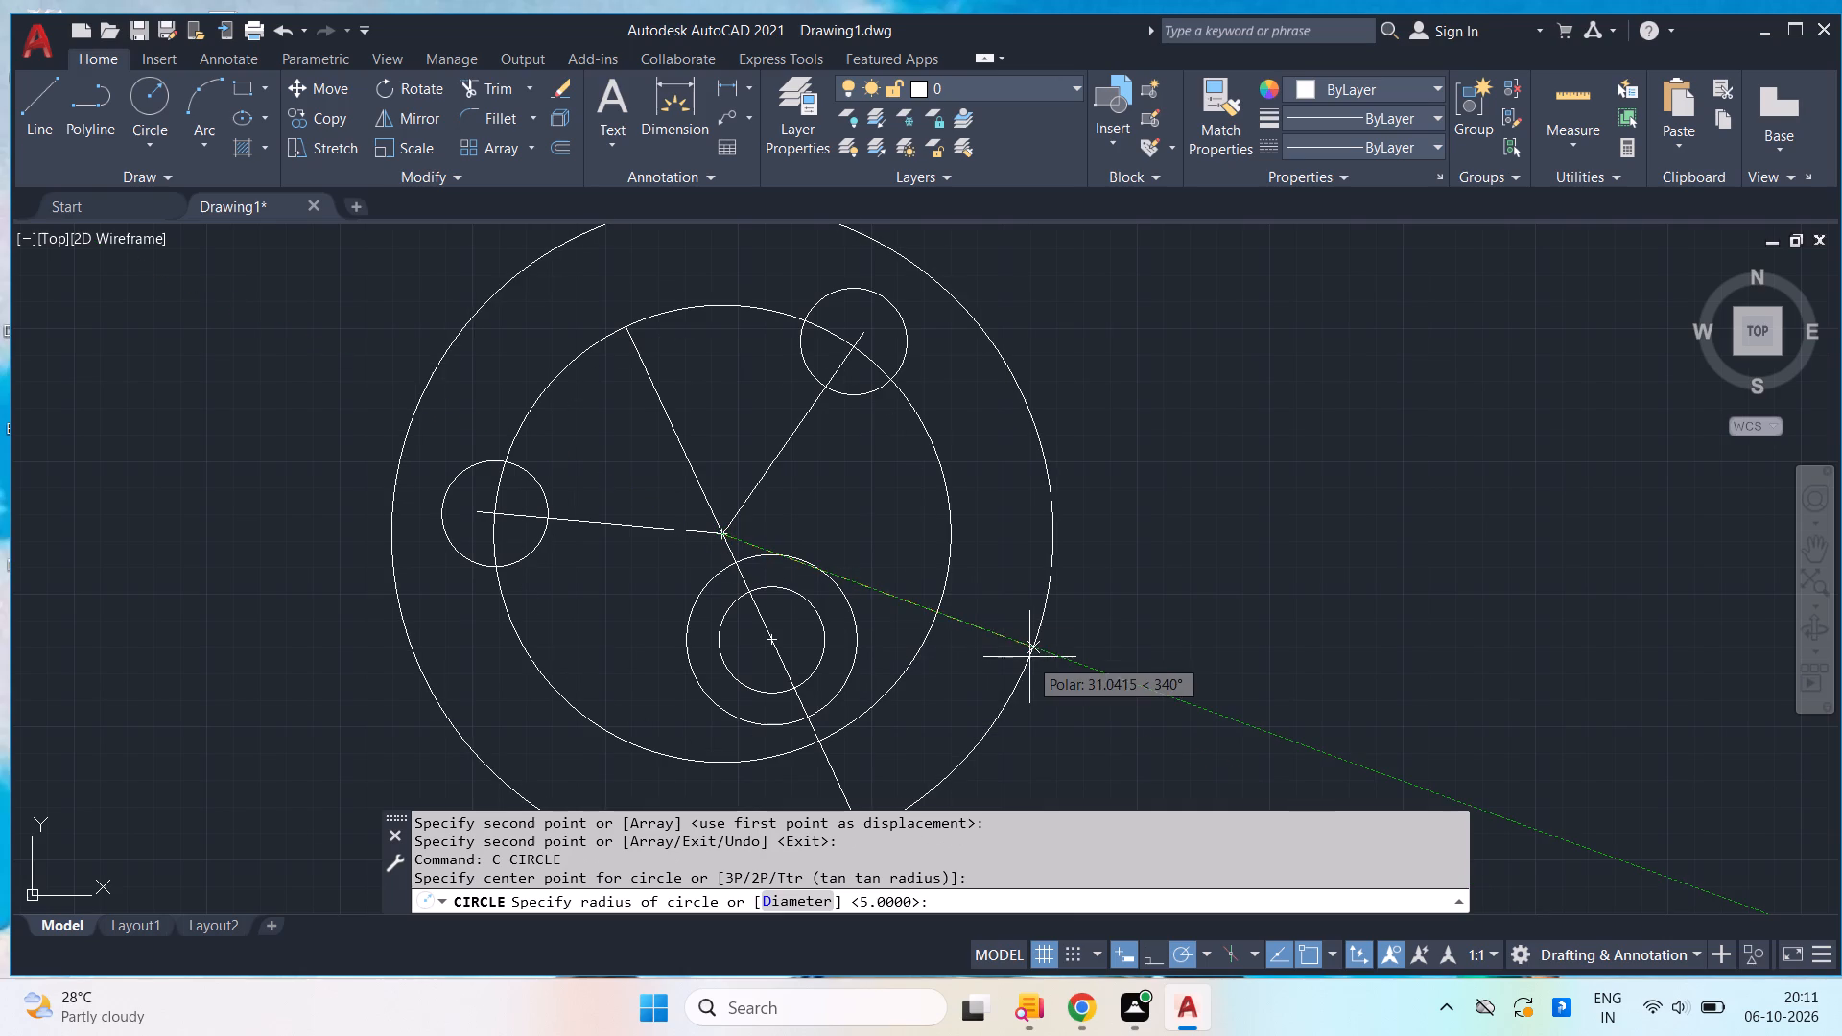
type("20")
key("Return")
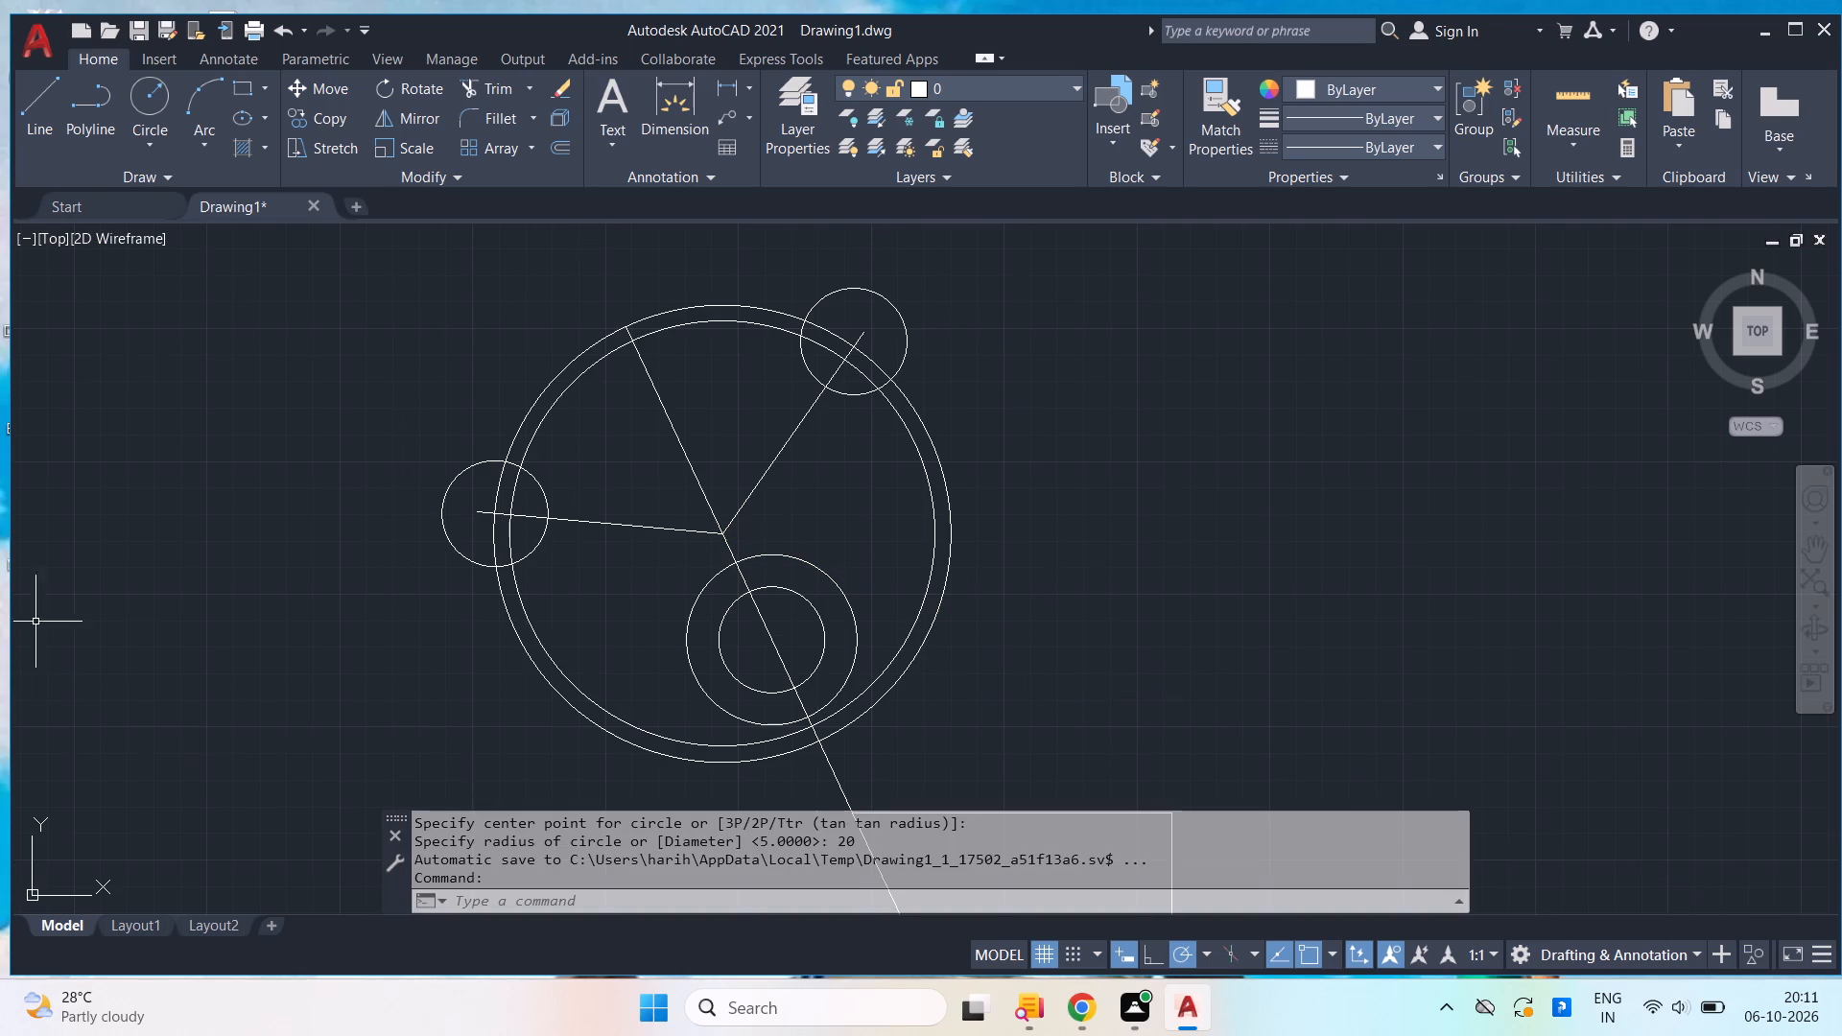
Trim the radius 21.5 circle, keeping only its arc inside the radius 5 circle on the mirrored line.
scroll(405, 387, "up", 1)
scroll(460, 386, "down", 1)
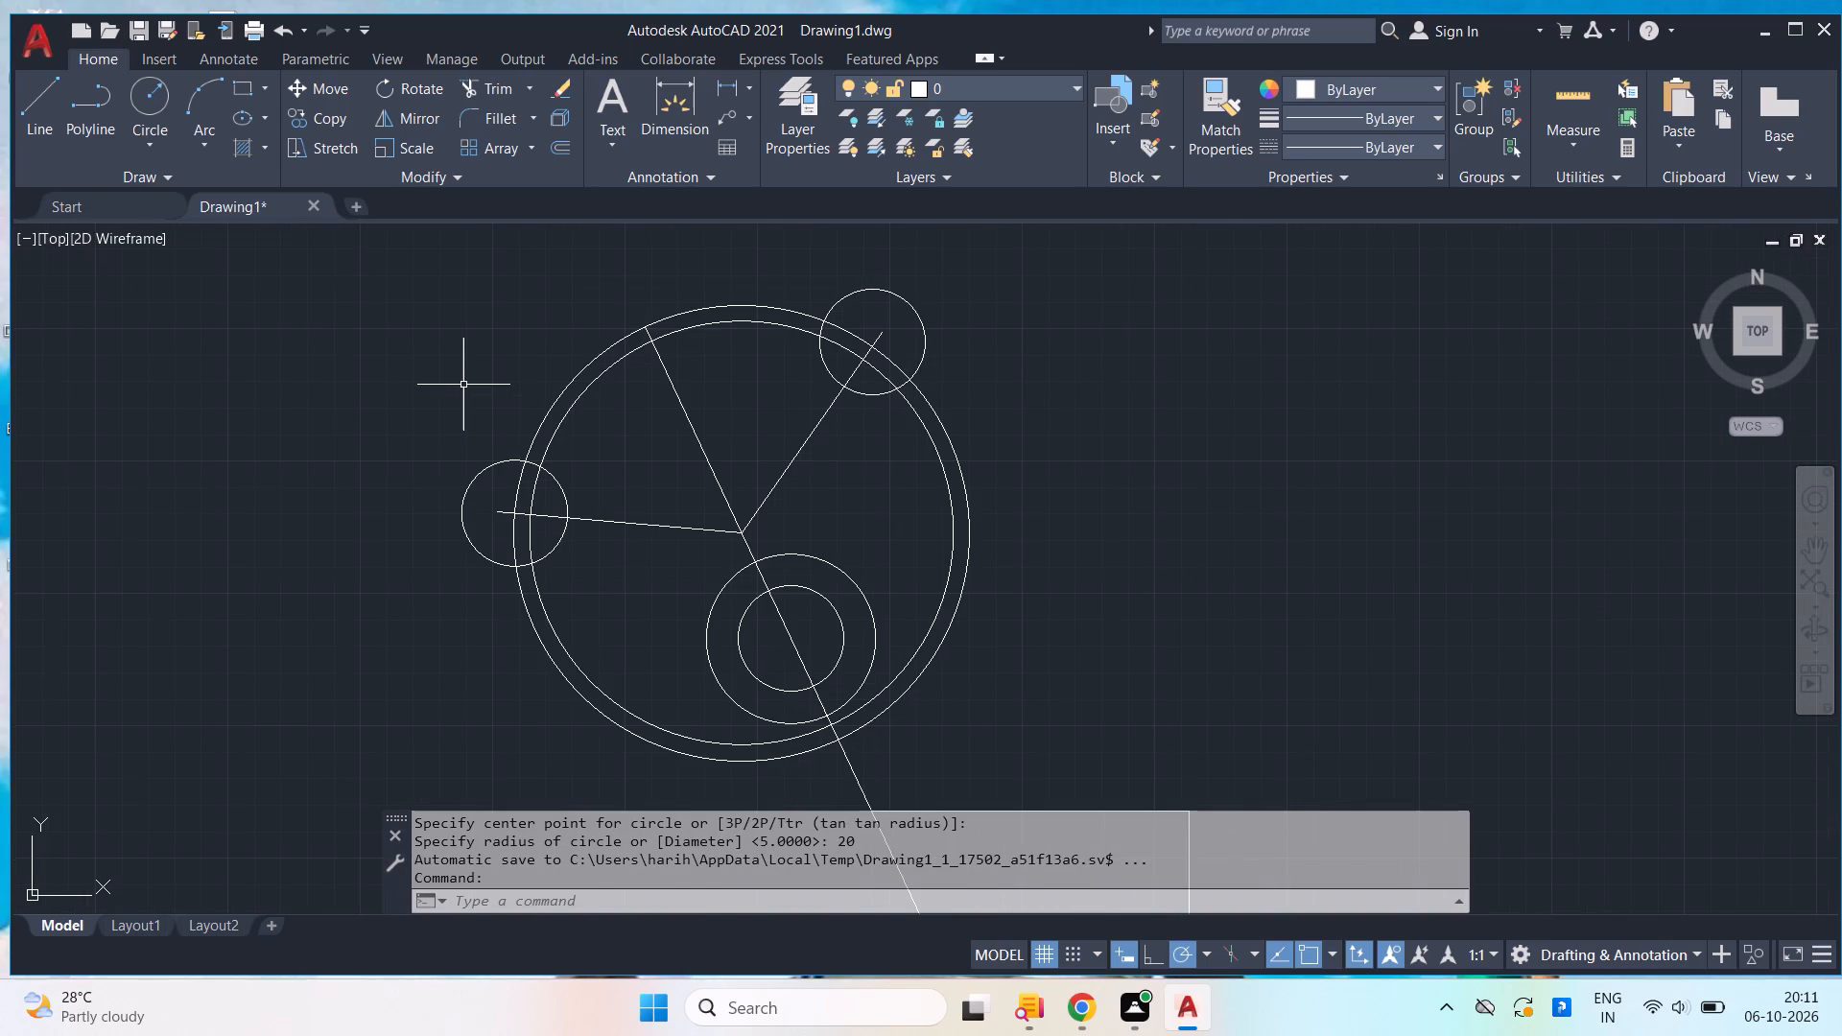
type("tr")
key("Return")
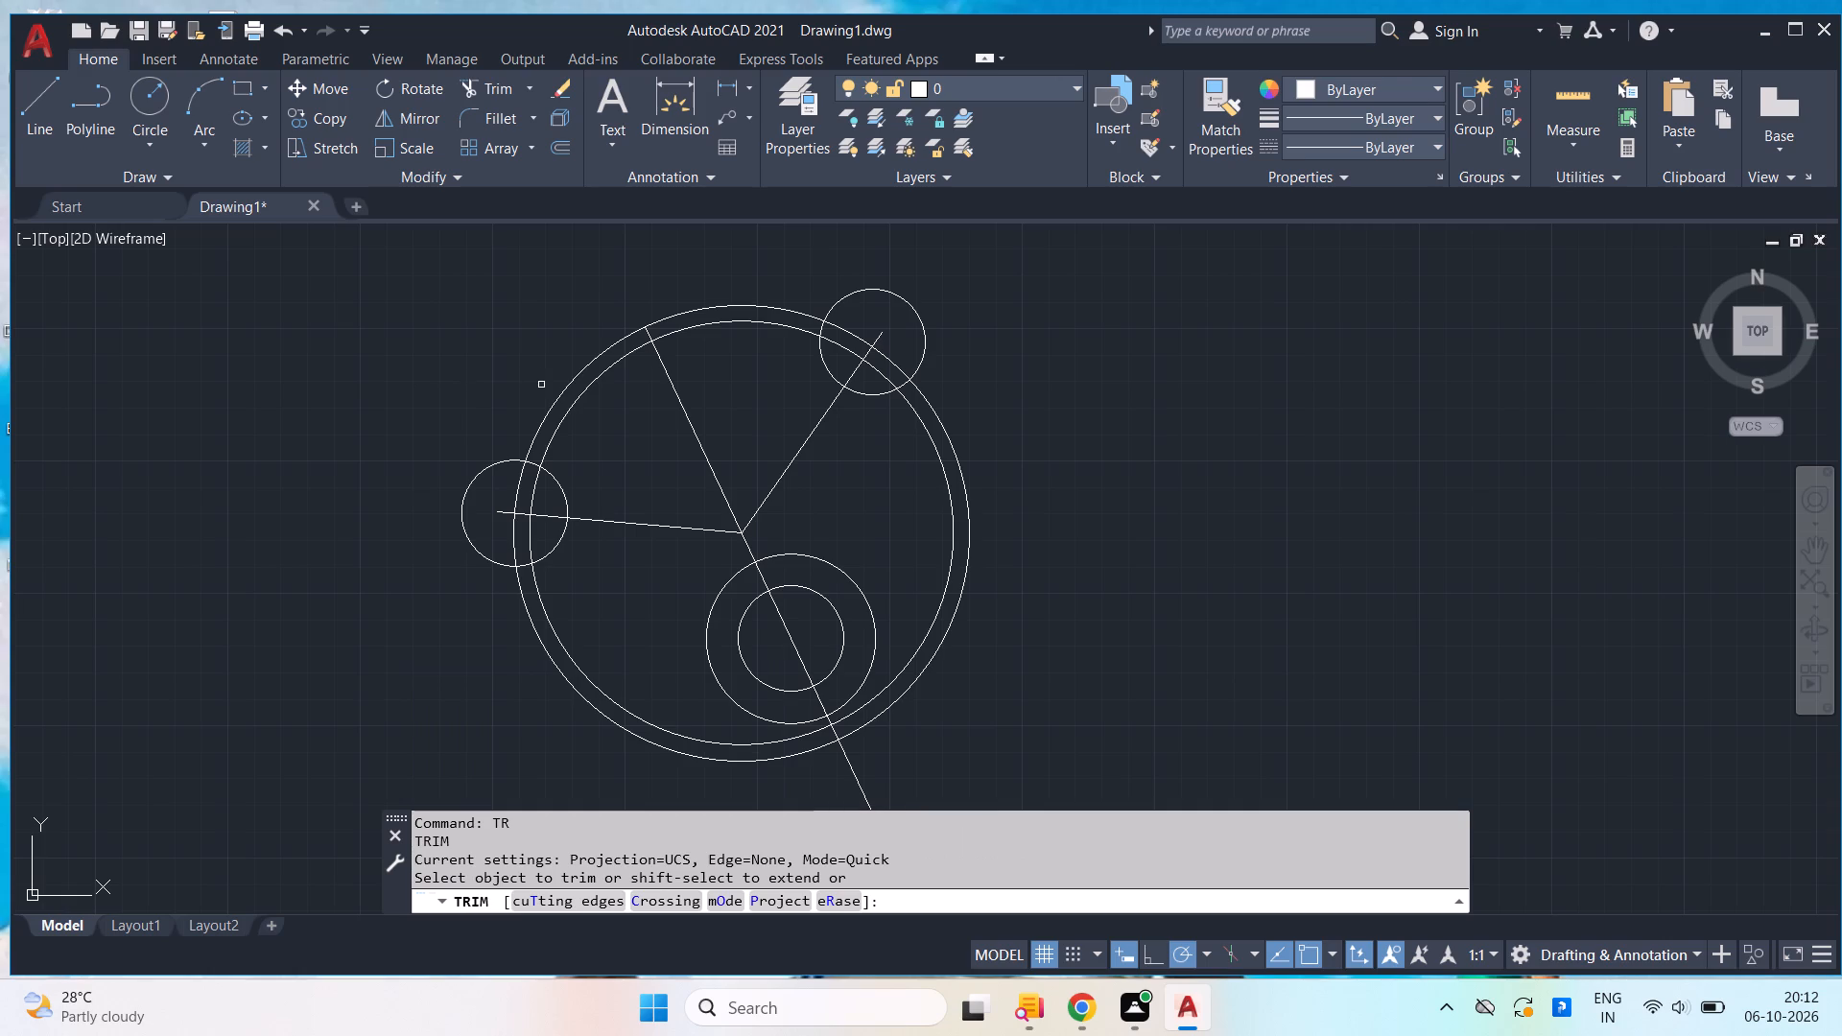
left_click_drag(553, 382, 567, 392)
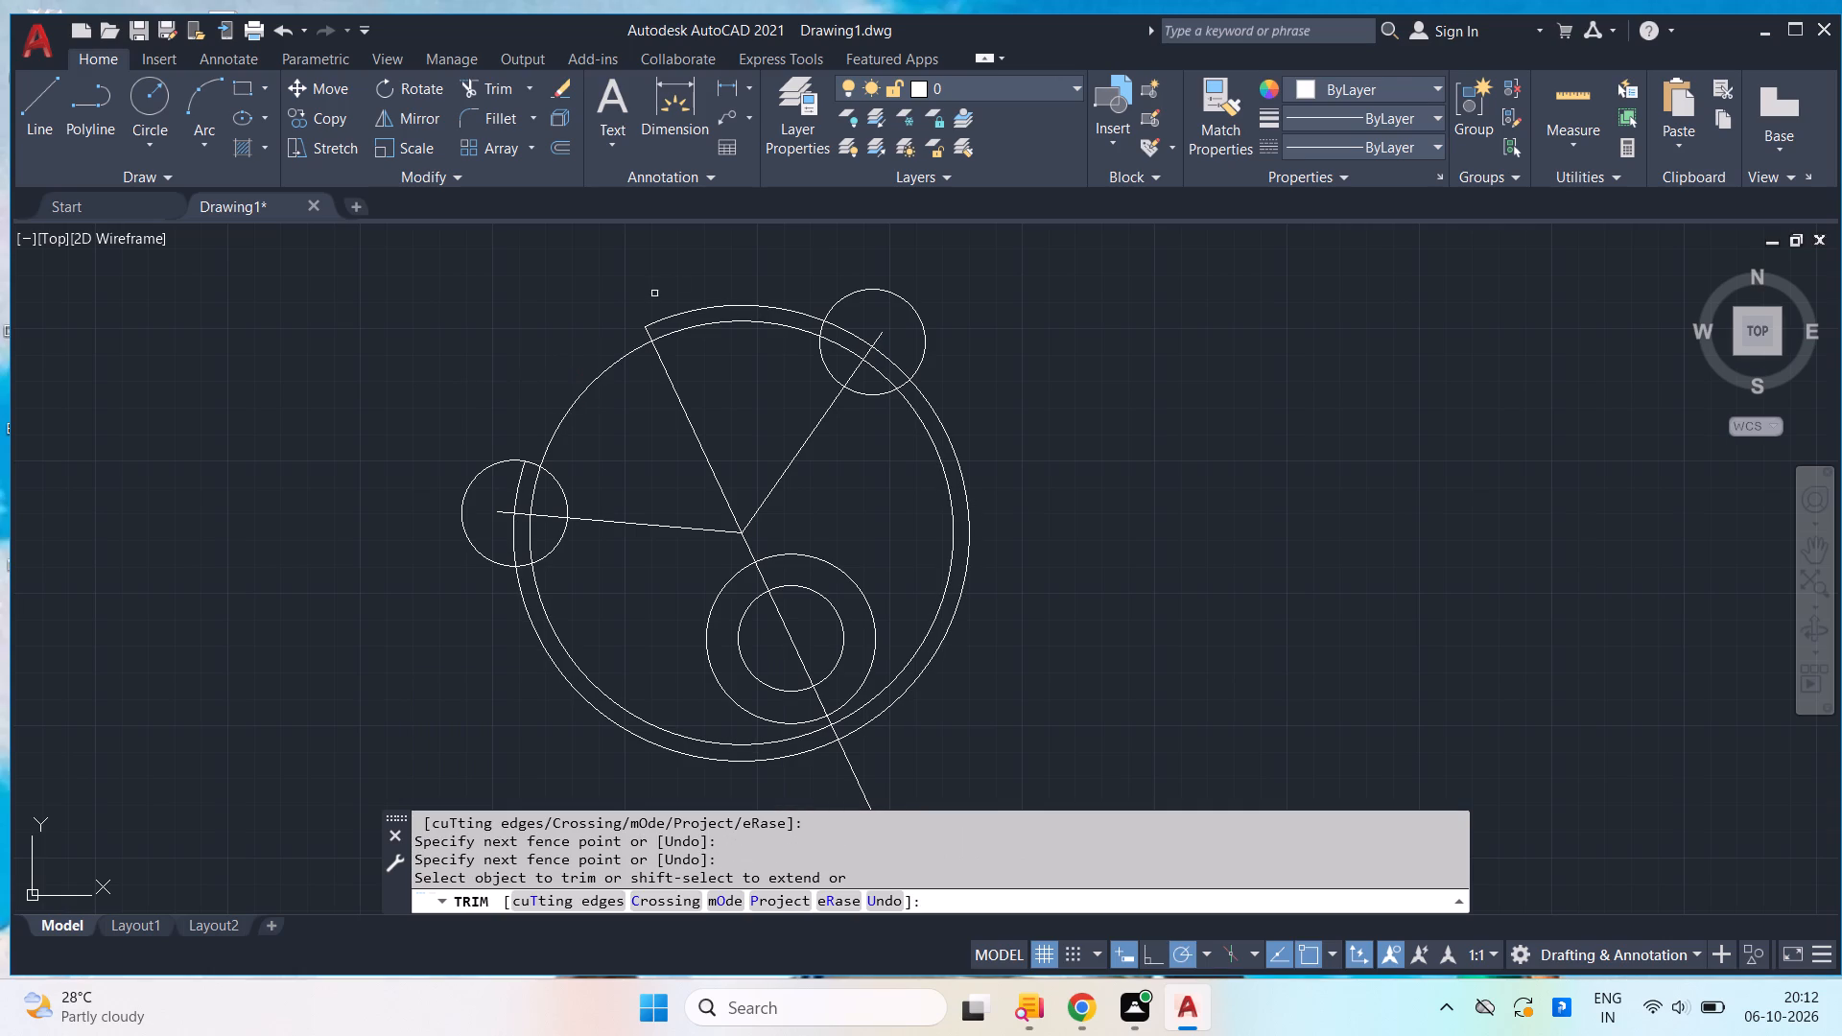
left_click_drag(739, 295, 743, 314)
left_click(516, 496)
left_click(510, 531)
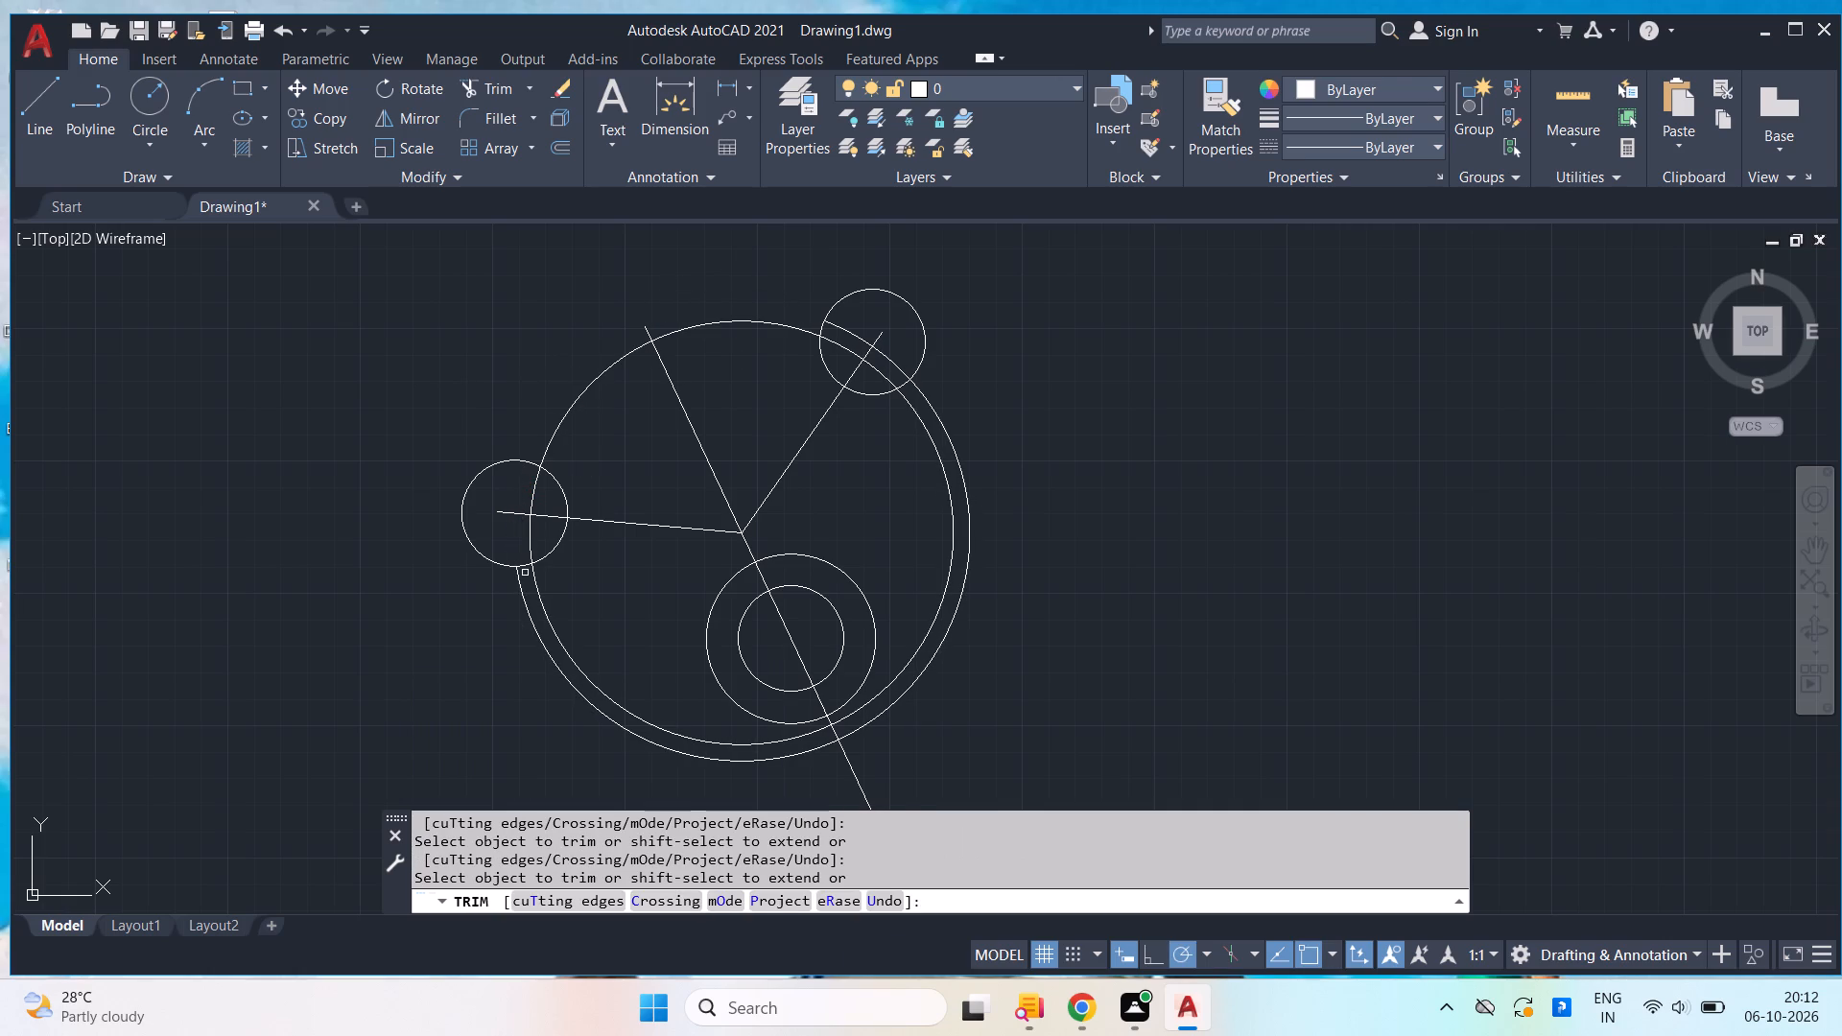
left_click_drag(524, 640, 545, 624)
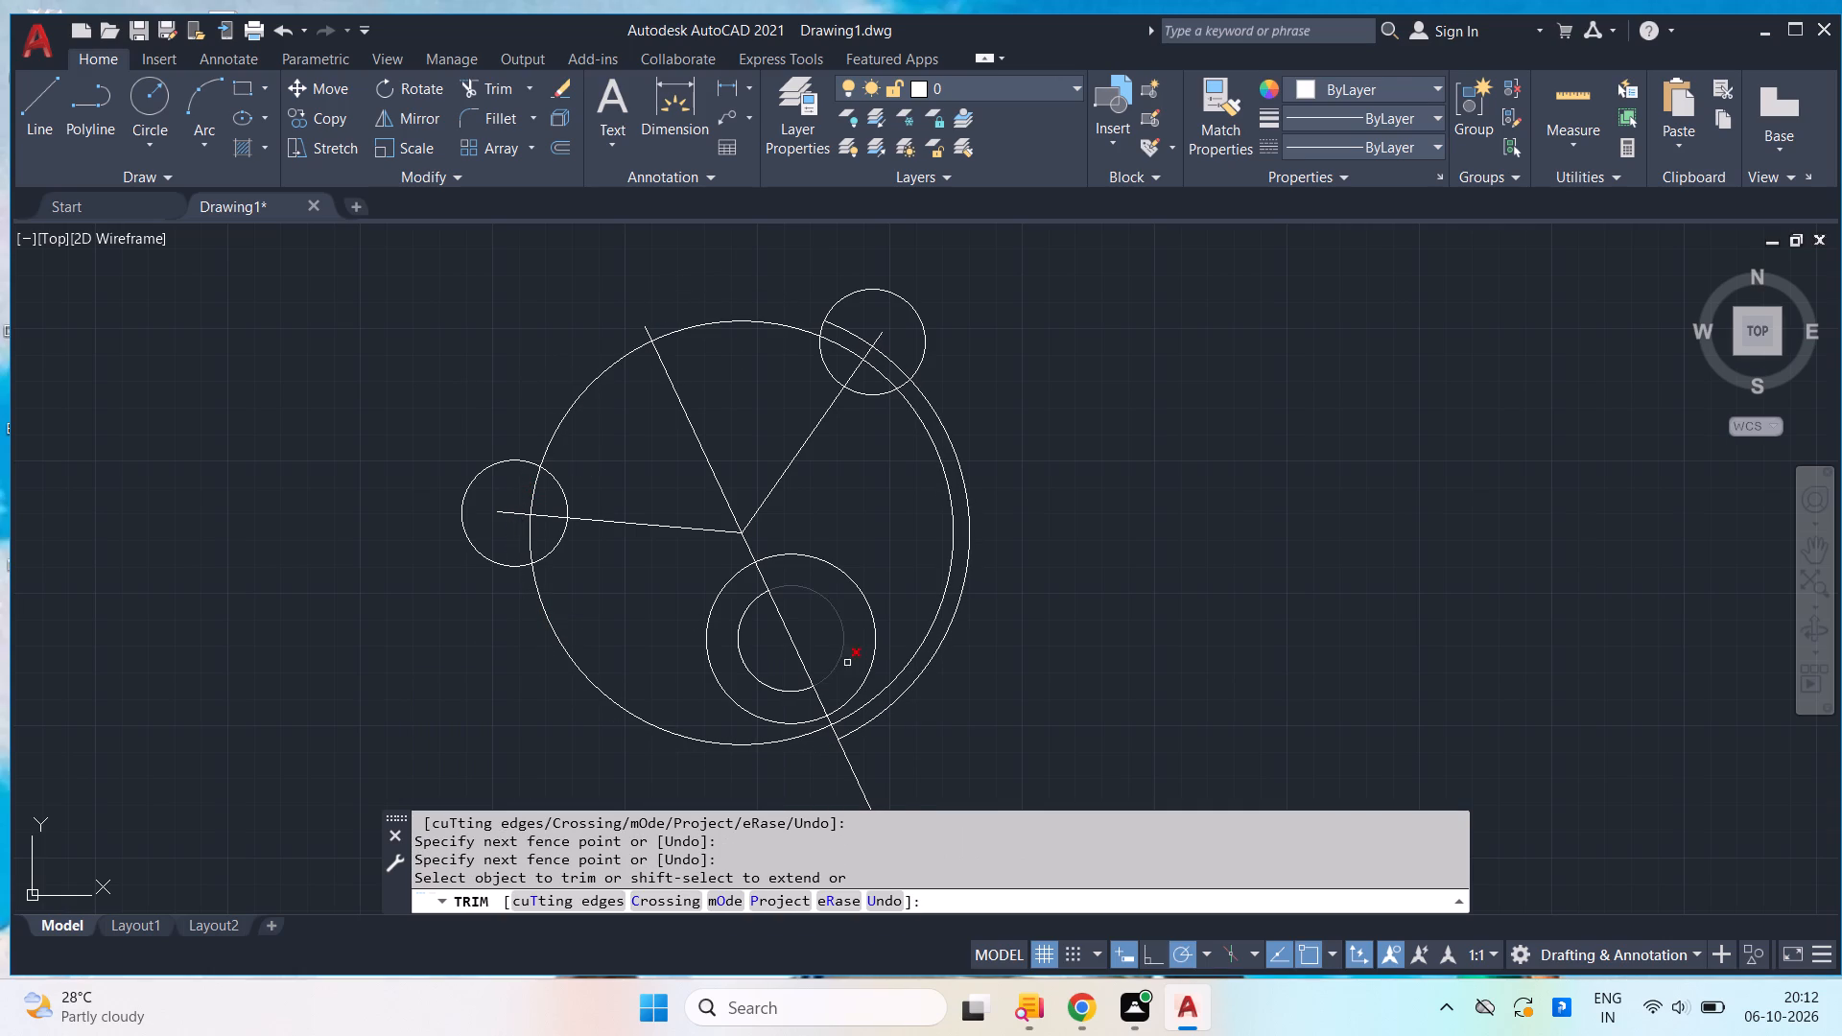
left_click_drag(923, 691, 918, 668)
key("Escape")
Move the radius 5 circle on the 175° line from its centre to where that line crosses the radius 20 circle.
left_click(487, 600)
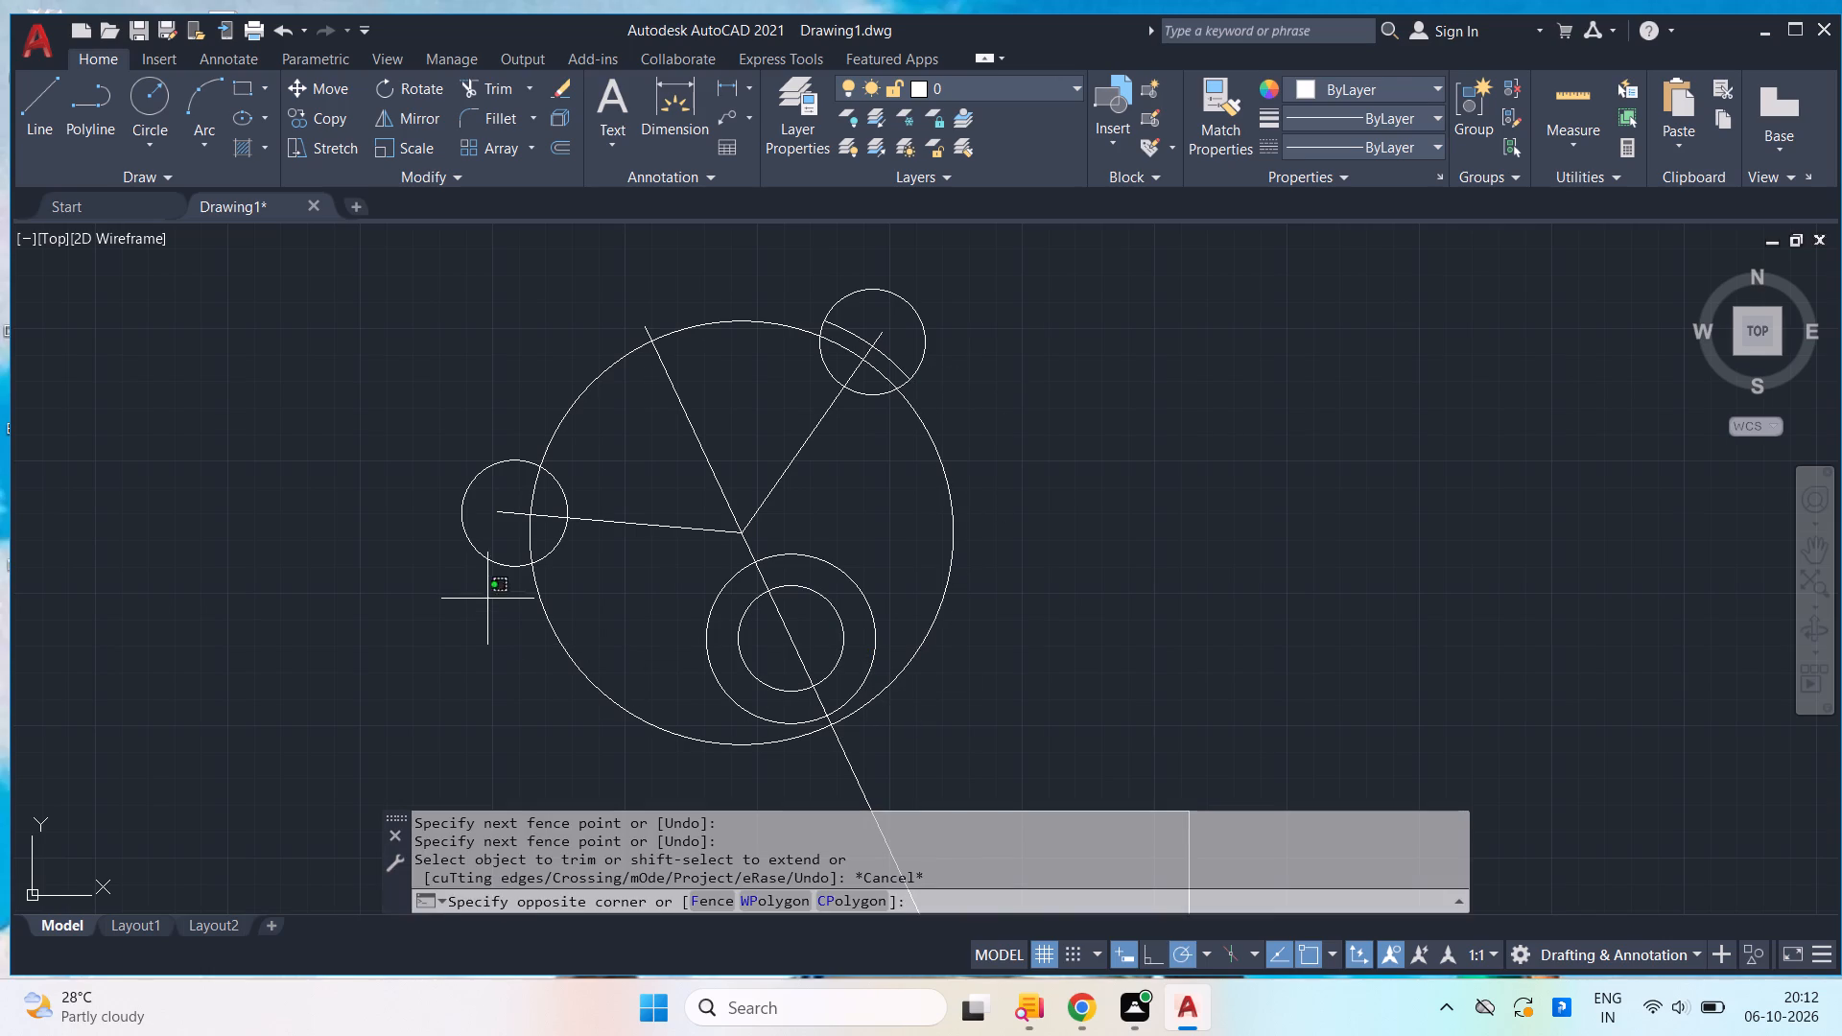
left_click(442, 526)
key("m")
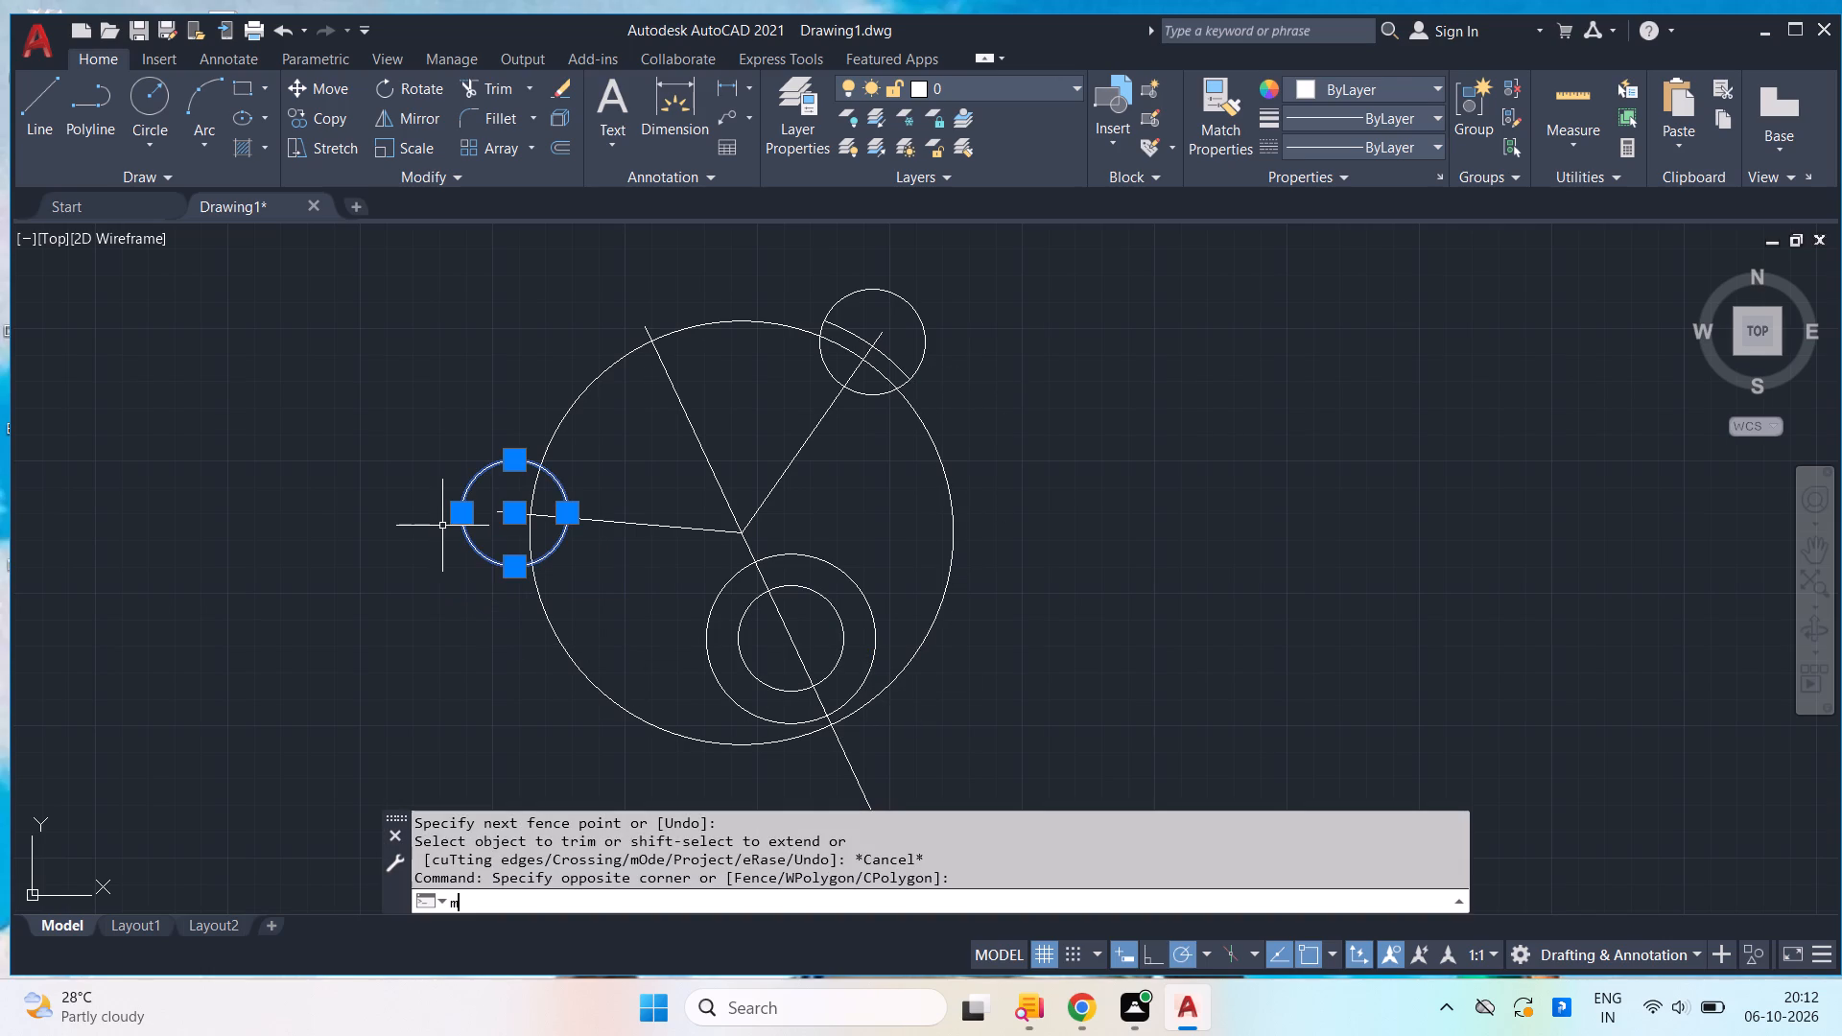
key("Return")
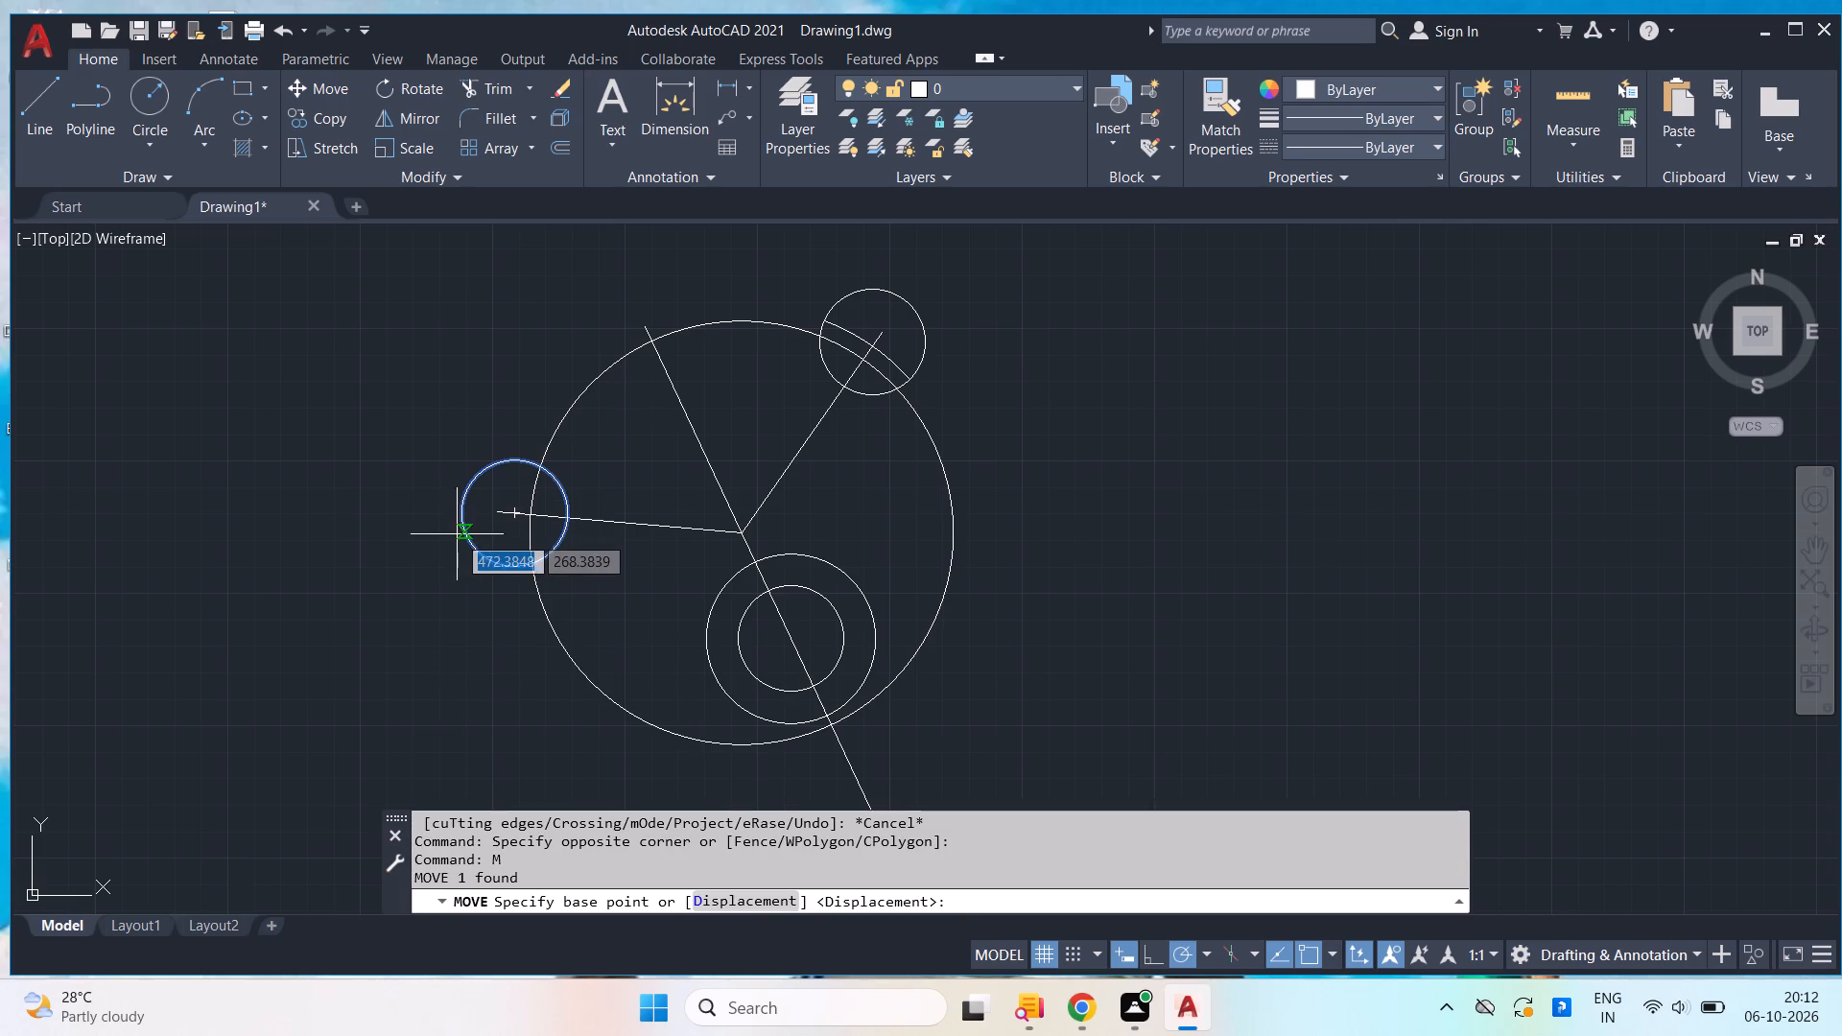
scroll(457, 534, "up", 3)
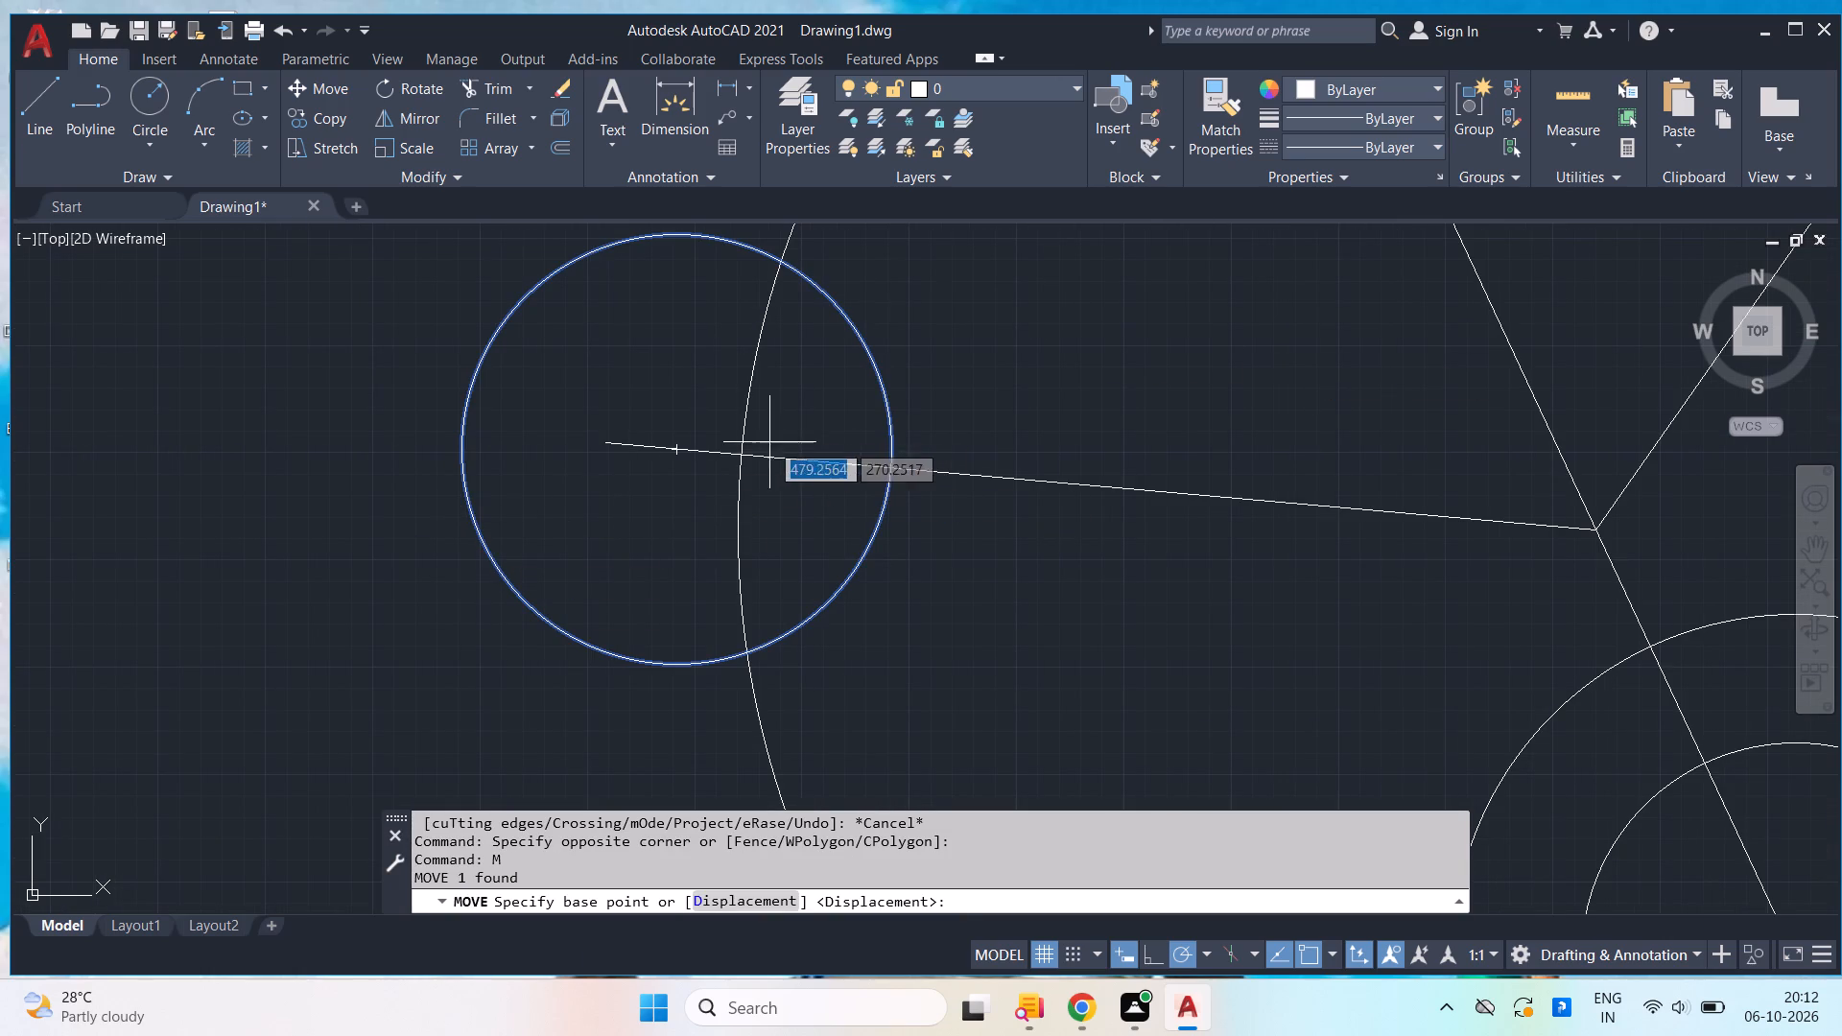
left_click(684, 449)
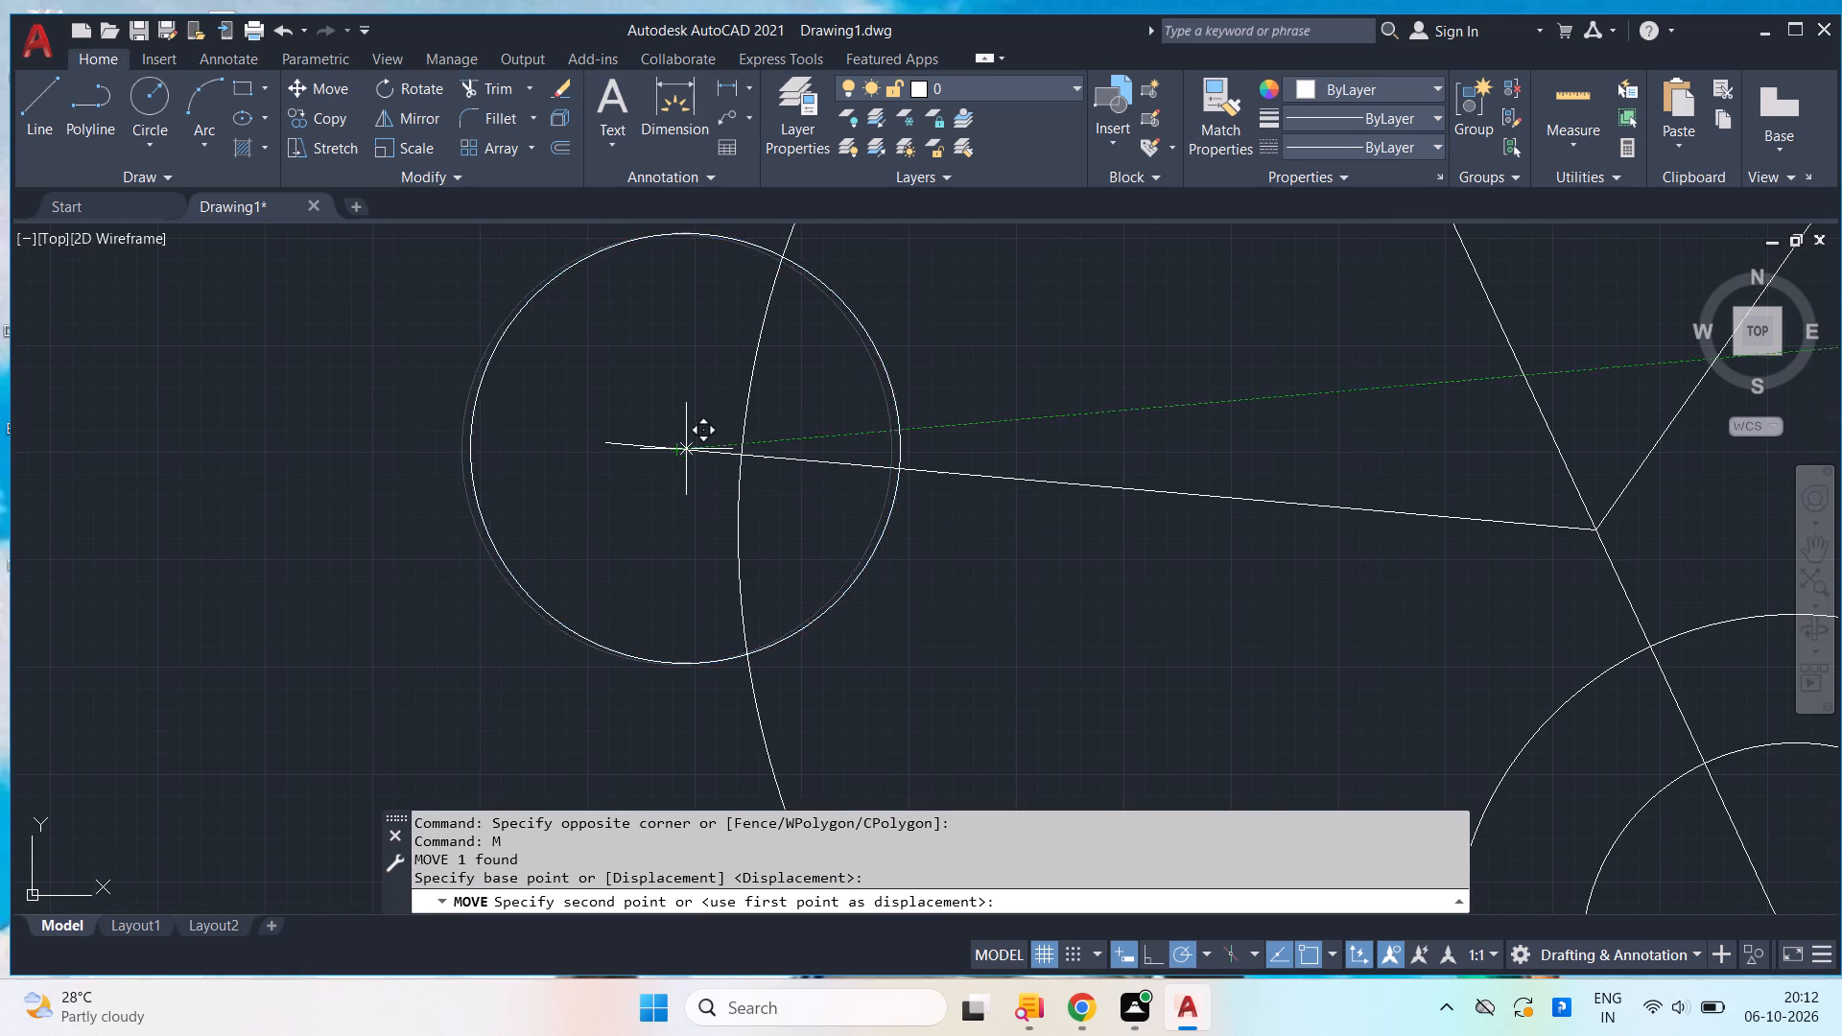
left_click(738, 457)
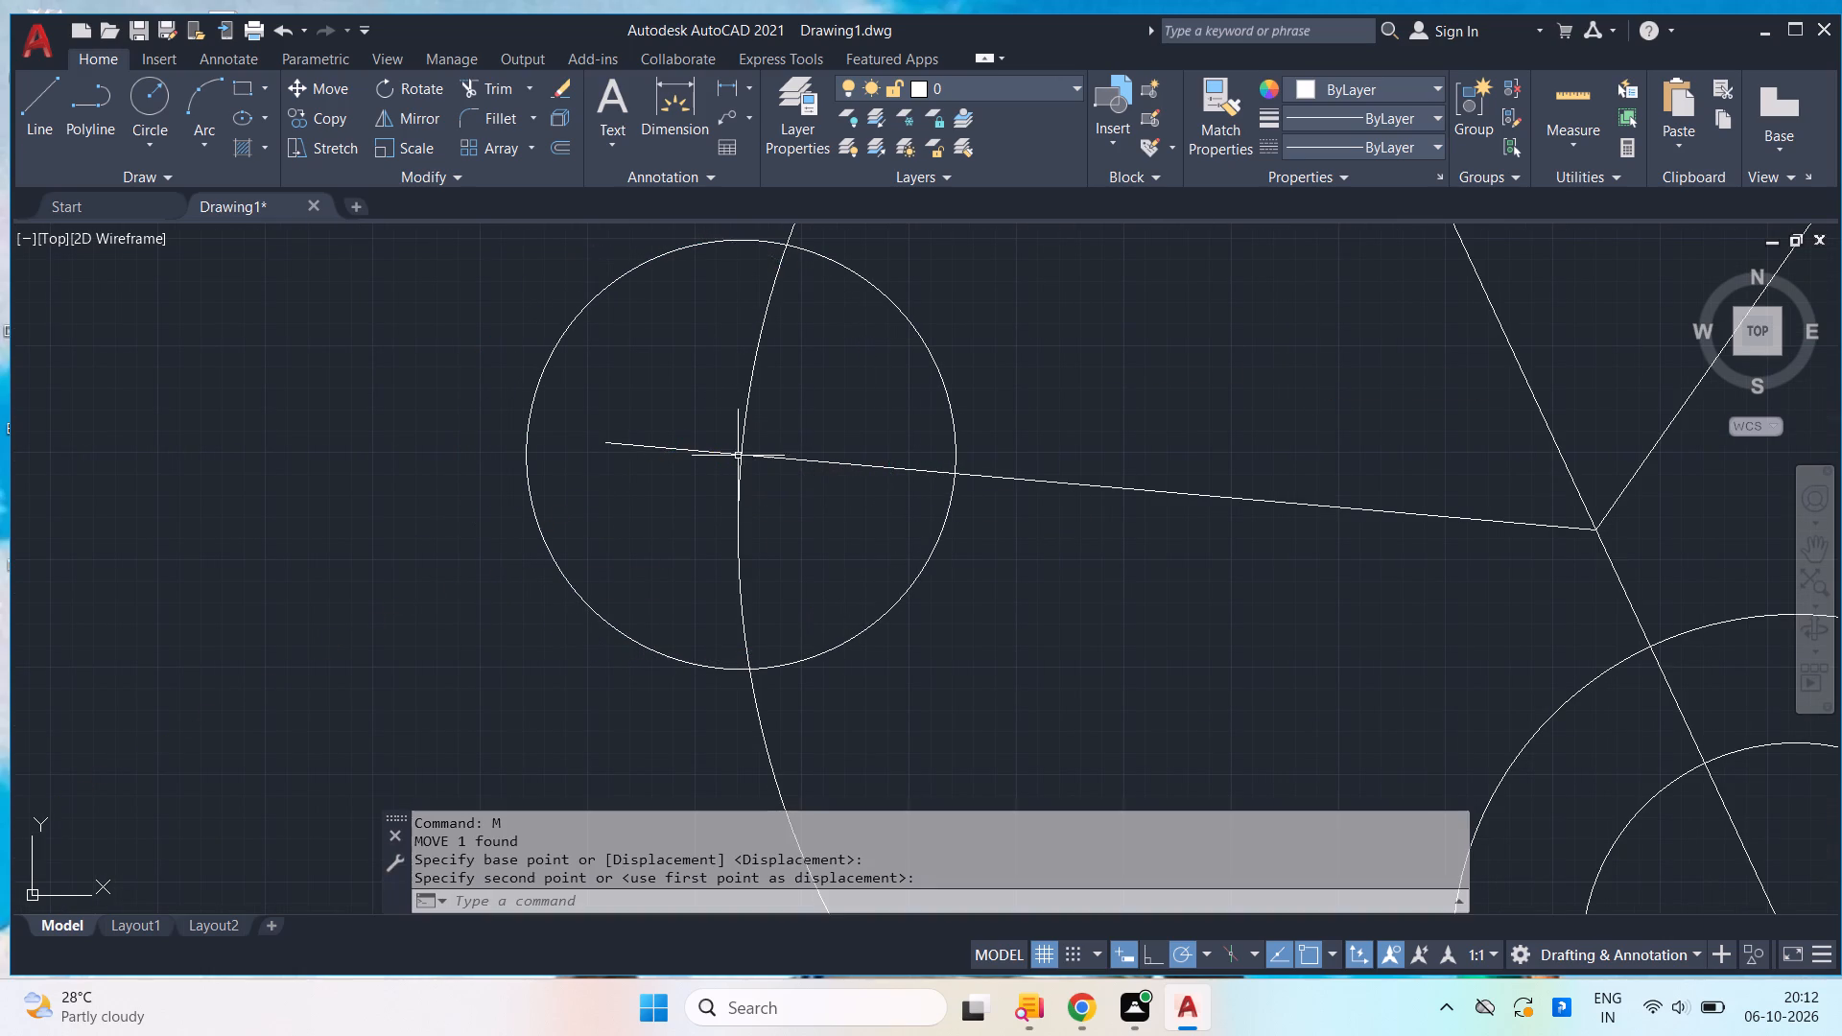
Trim and erase the radius 20 circle's outer portions, keeping only its arc inside the radius 5 circle on the 175° line.
scroll(896, 430, "down", 3)
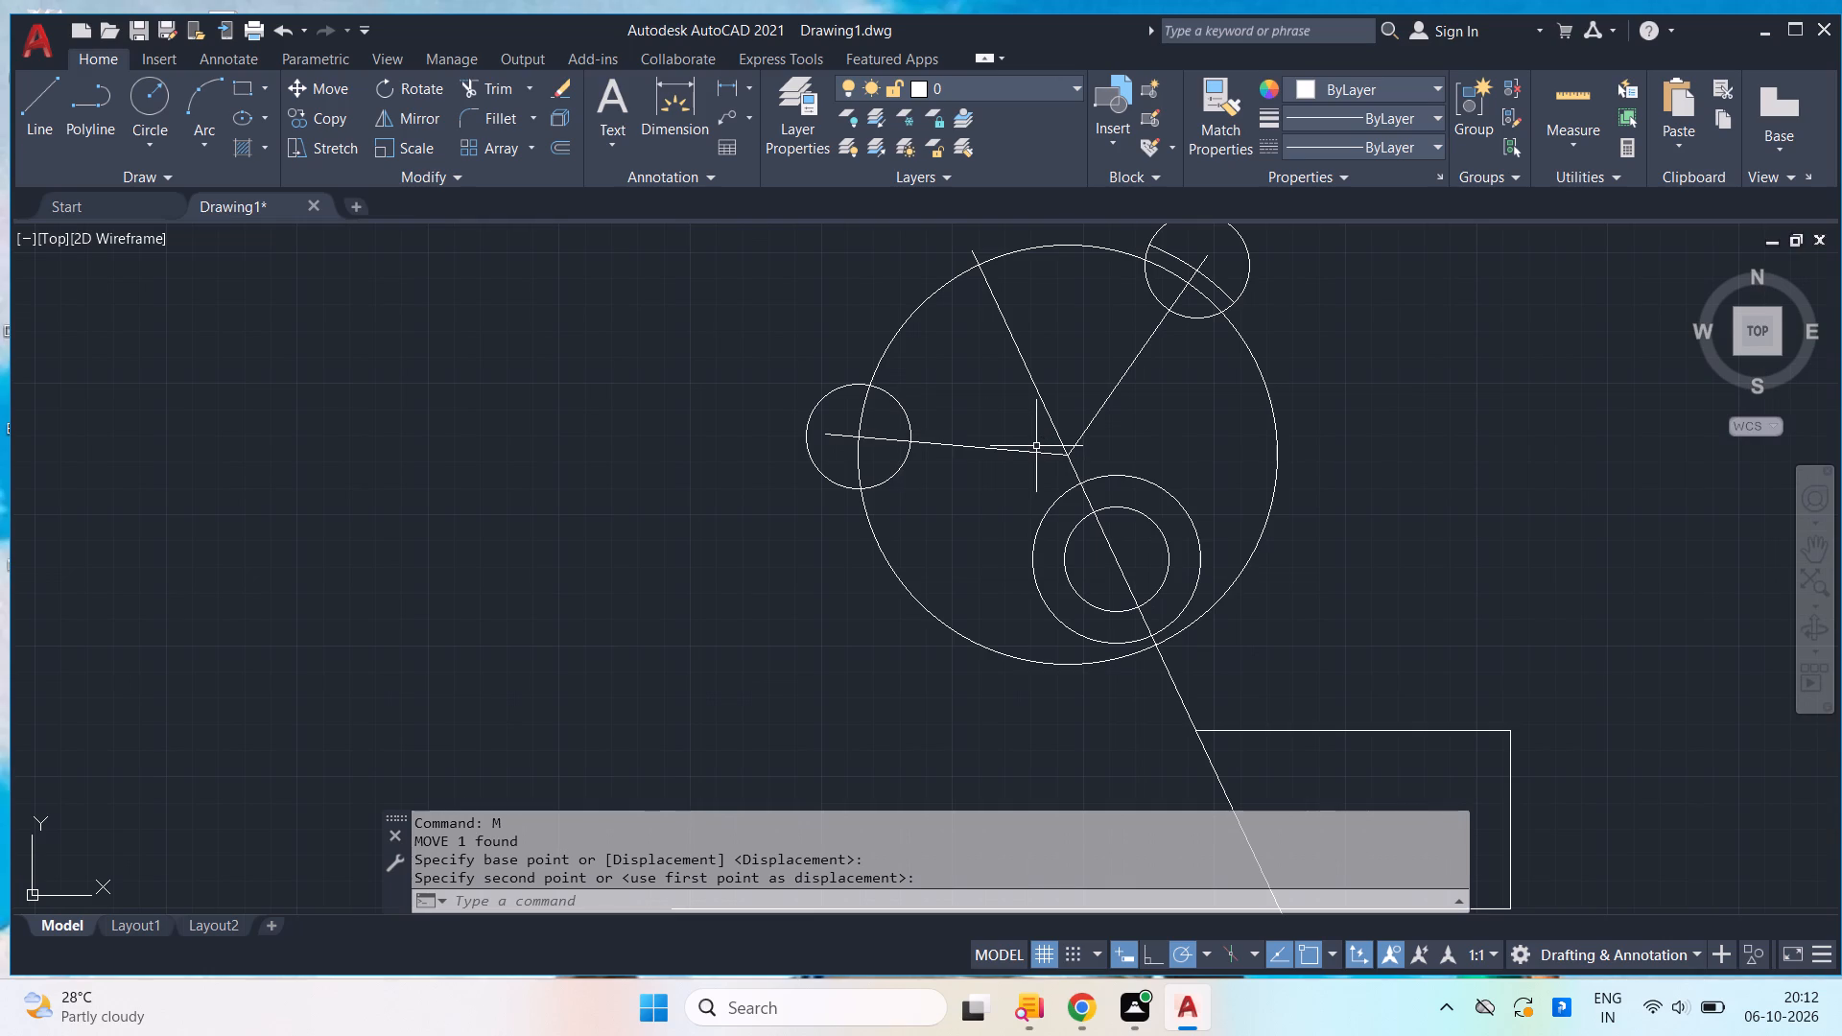
middle_click_drag(1081, 337, 1046, 412)
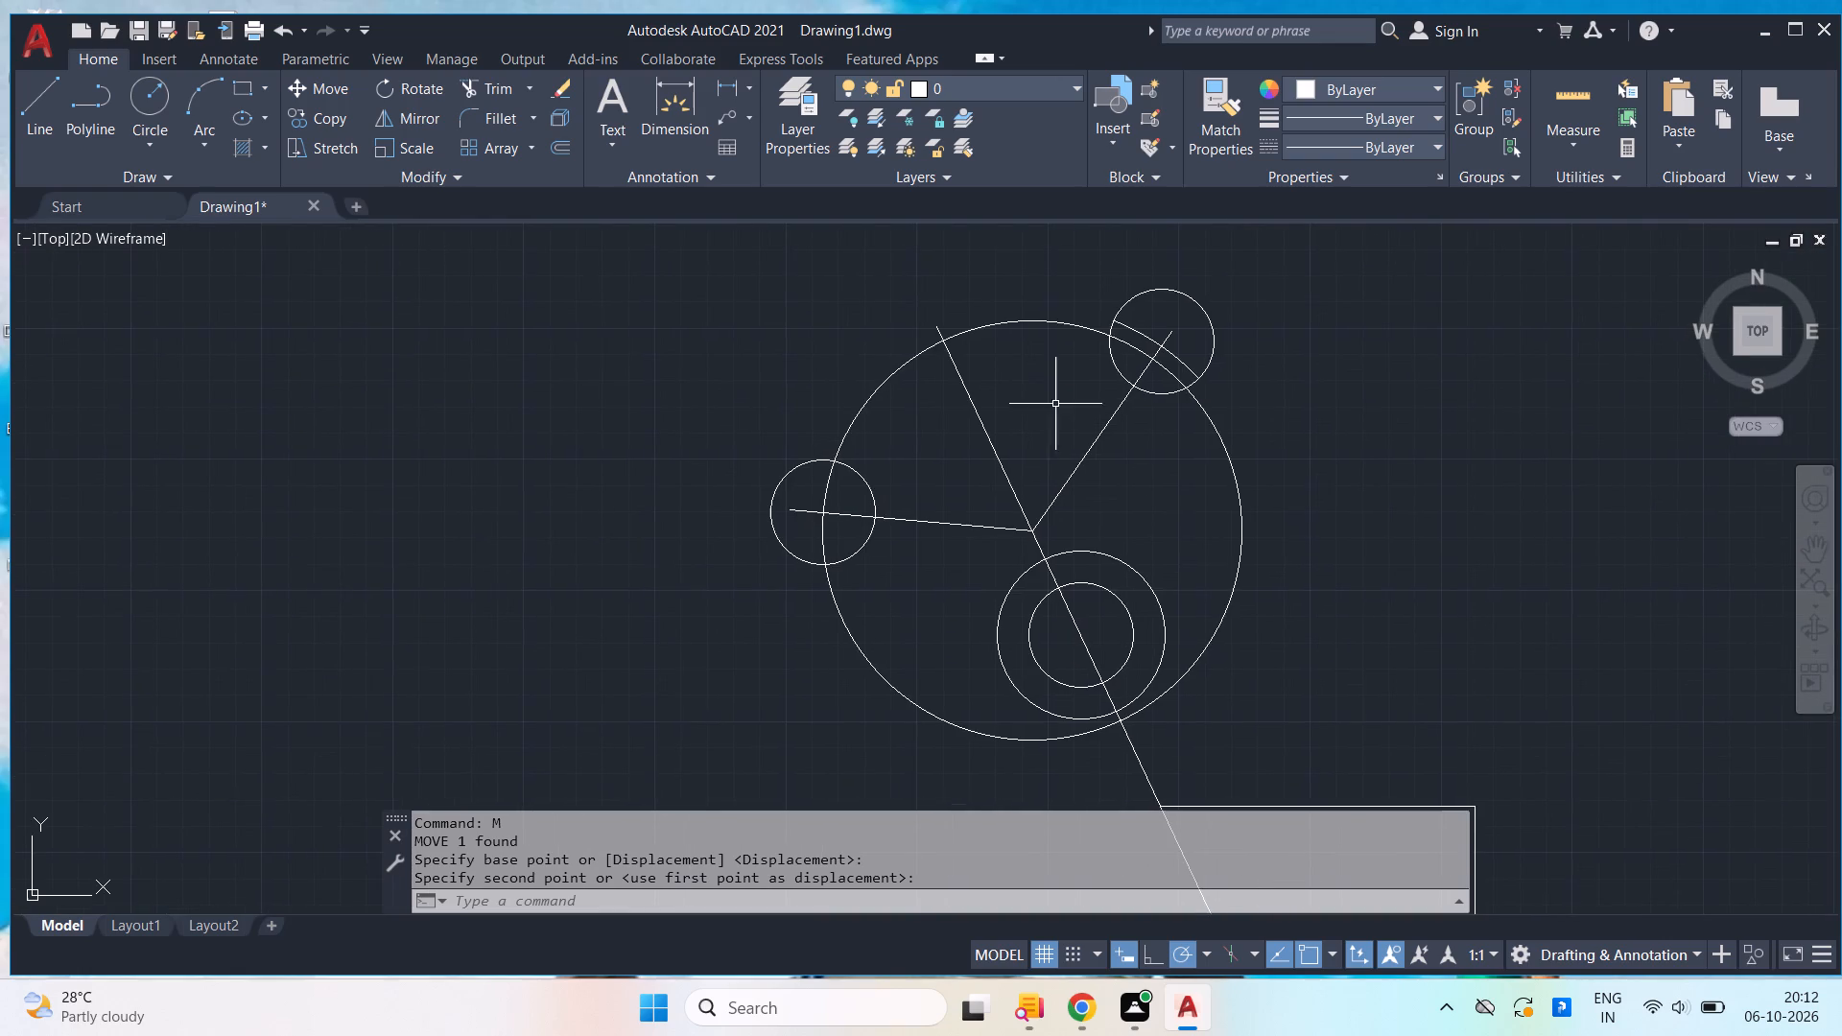
scroll(1115, 341, "up", 2)
scroll(907, 457, "down", 1)
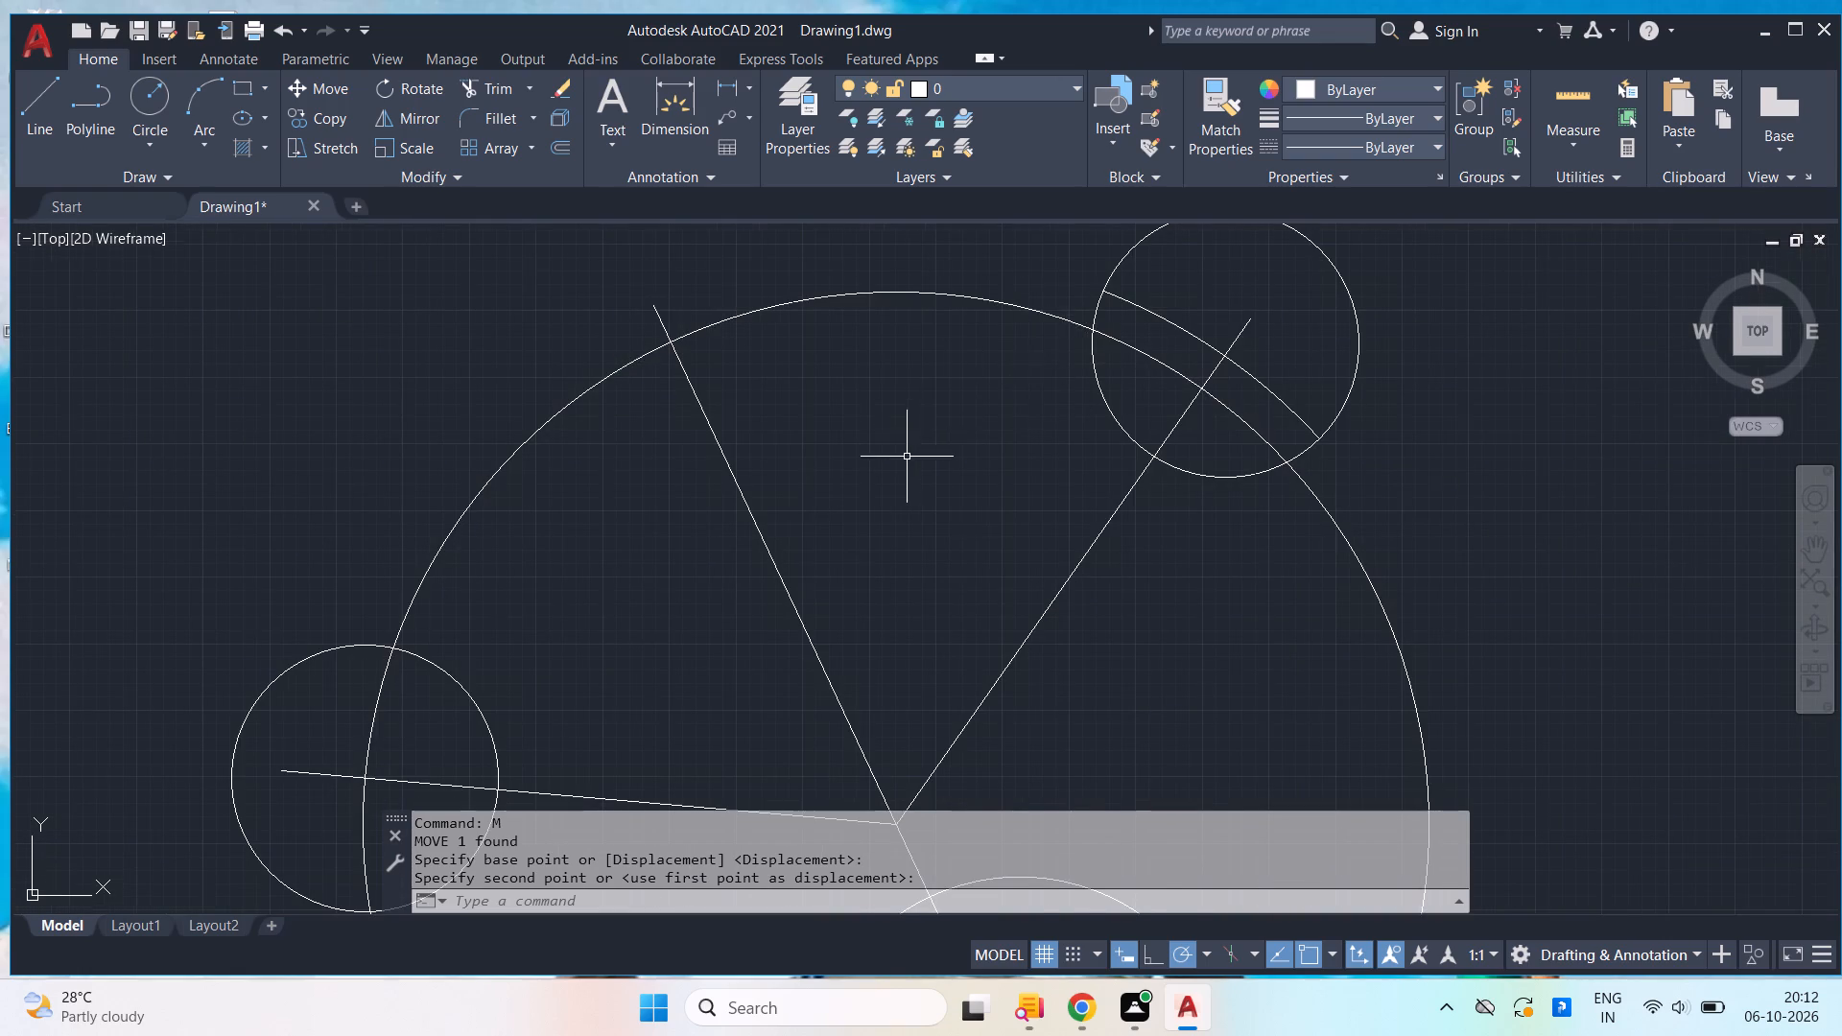
type("tr")
key("Return")
left_click_drag(575, 436, 599, 466)
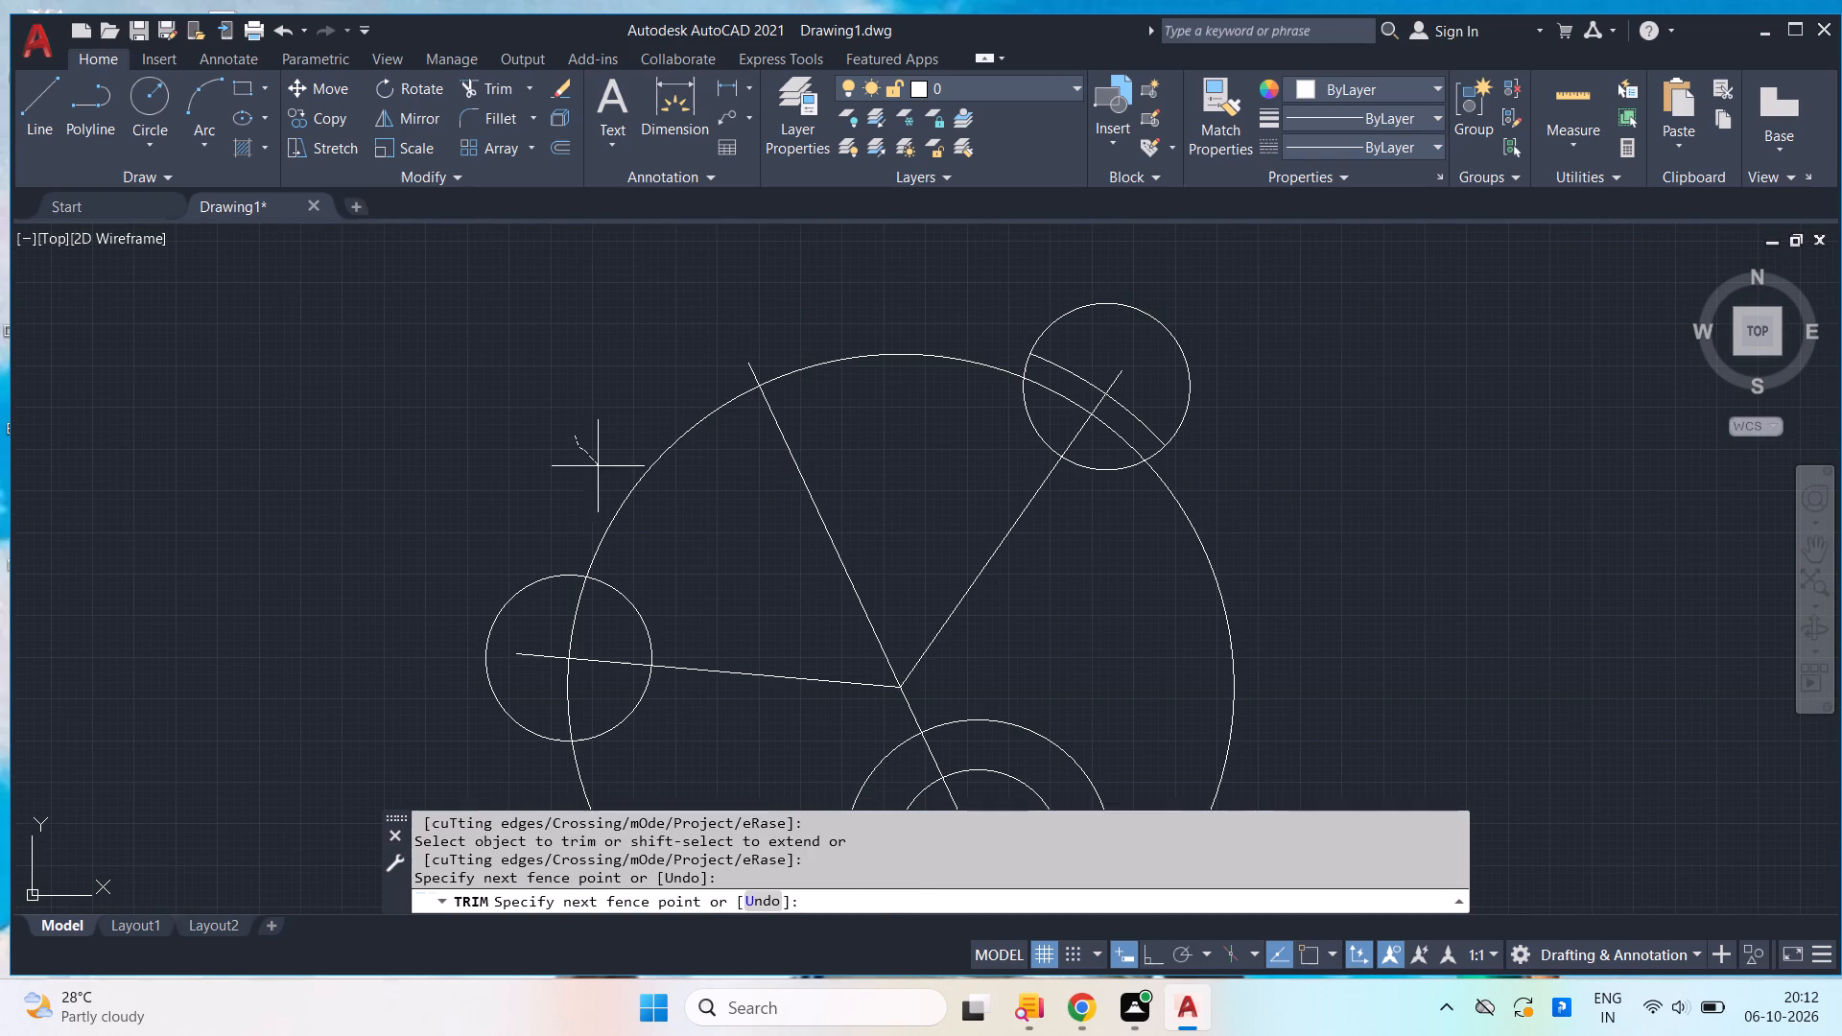
left_click_drag(599, 466, 710, 528)
middle_click_drag(660, 722, 564, 465)
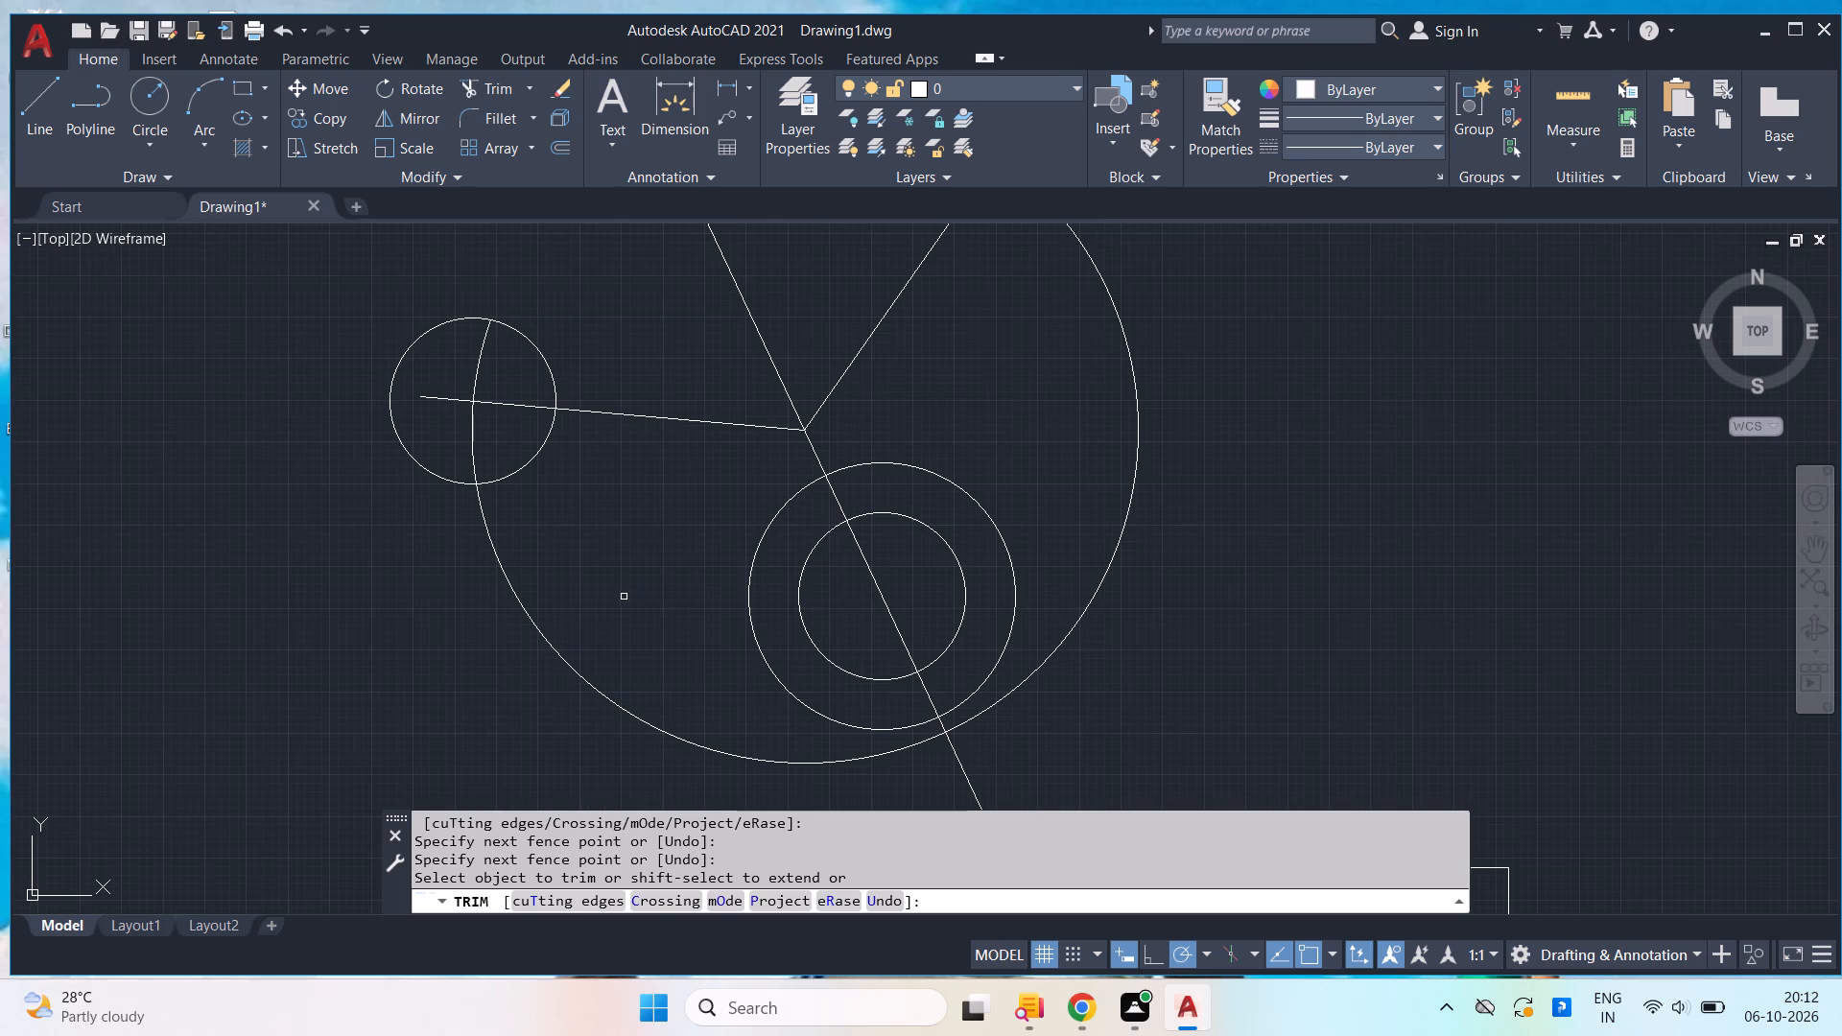
left_click_drag(624, 596, 574, 642)
left_click_drag(554, 642, 450, 752)
key("Escape")
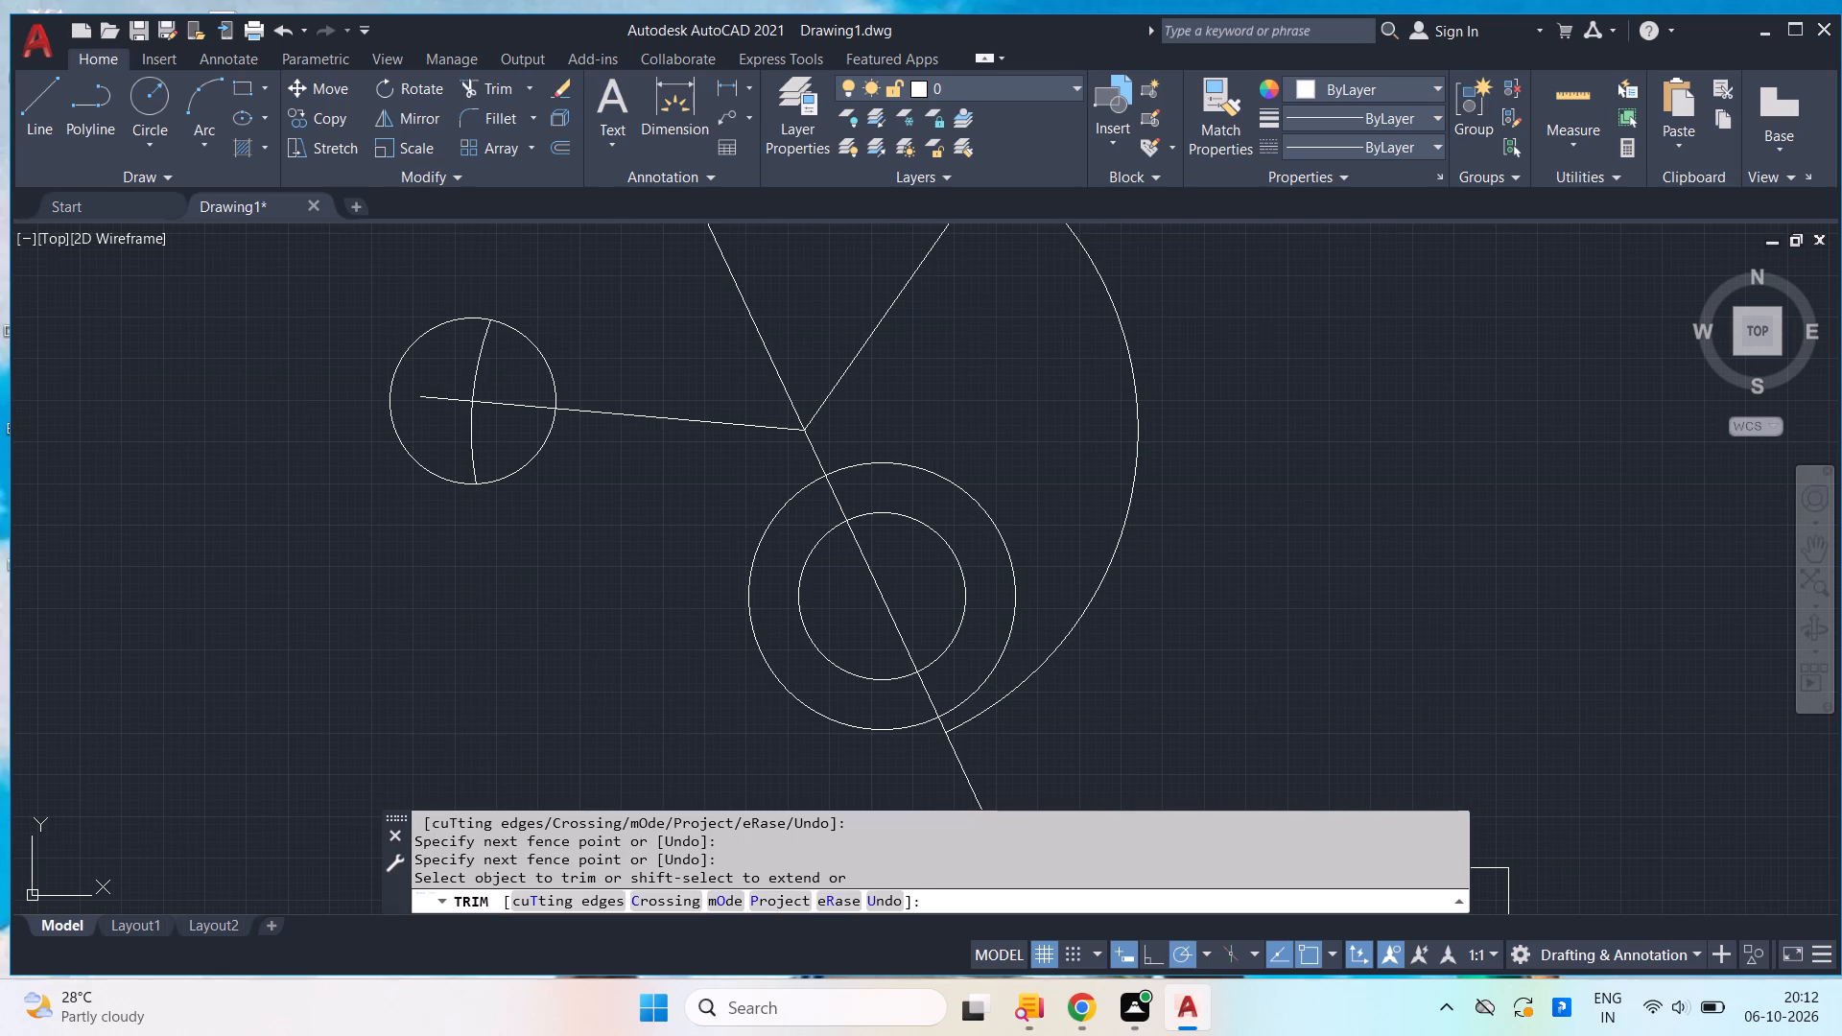
left_click_drag(1431, 480, 1422, 477)
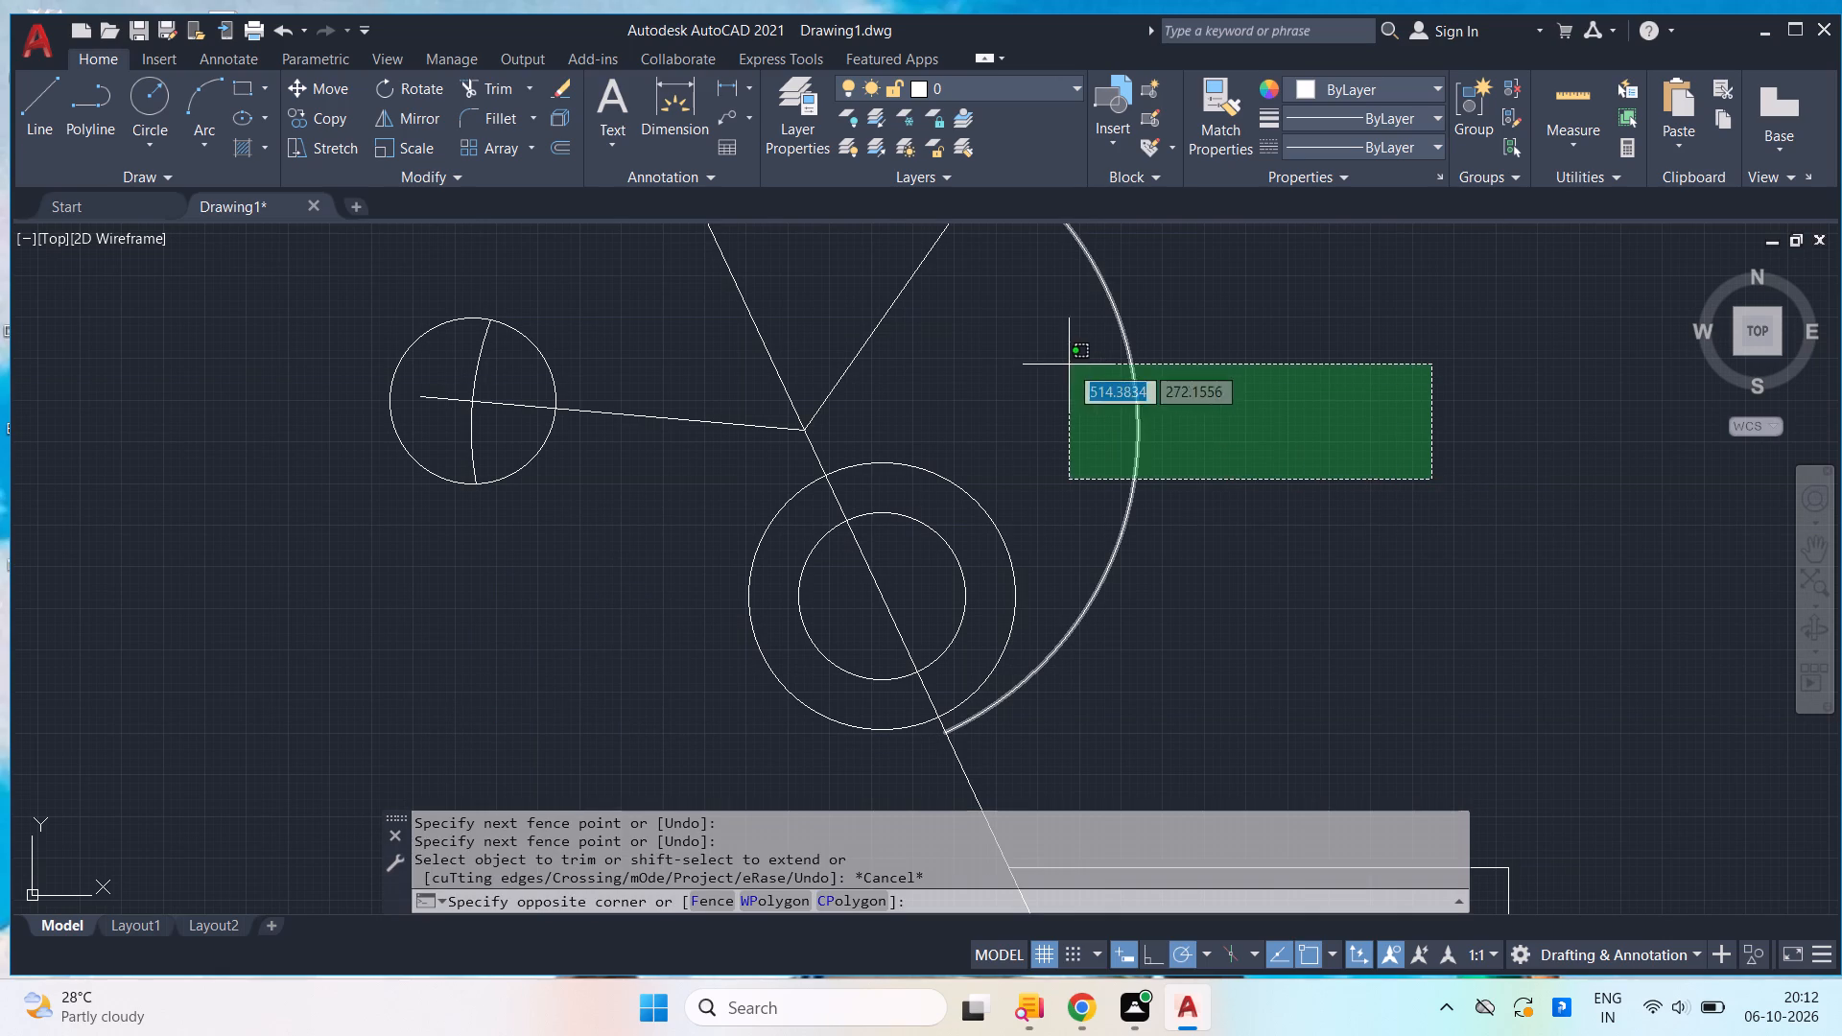
left_click(1069, 365)
key("Delete")
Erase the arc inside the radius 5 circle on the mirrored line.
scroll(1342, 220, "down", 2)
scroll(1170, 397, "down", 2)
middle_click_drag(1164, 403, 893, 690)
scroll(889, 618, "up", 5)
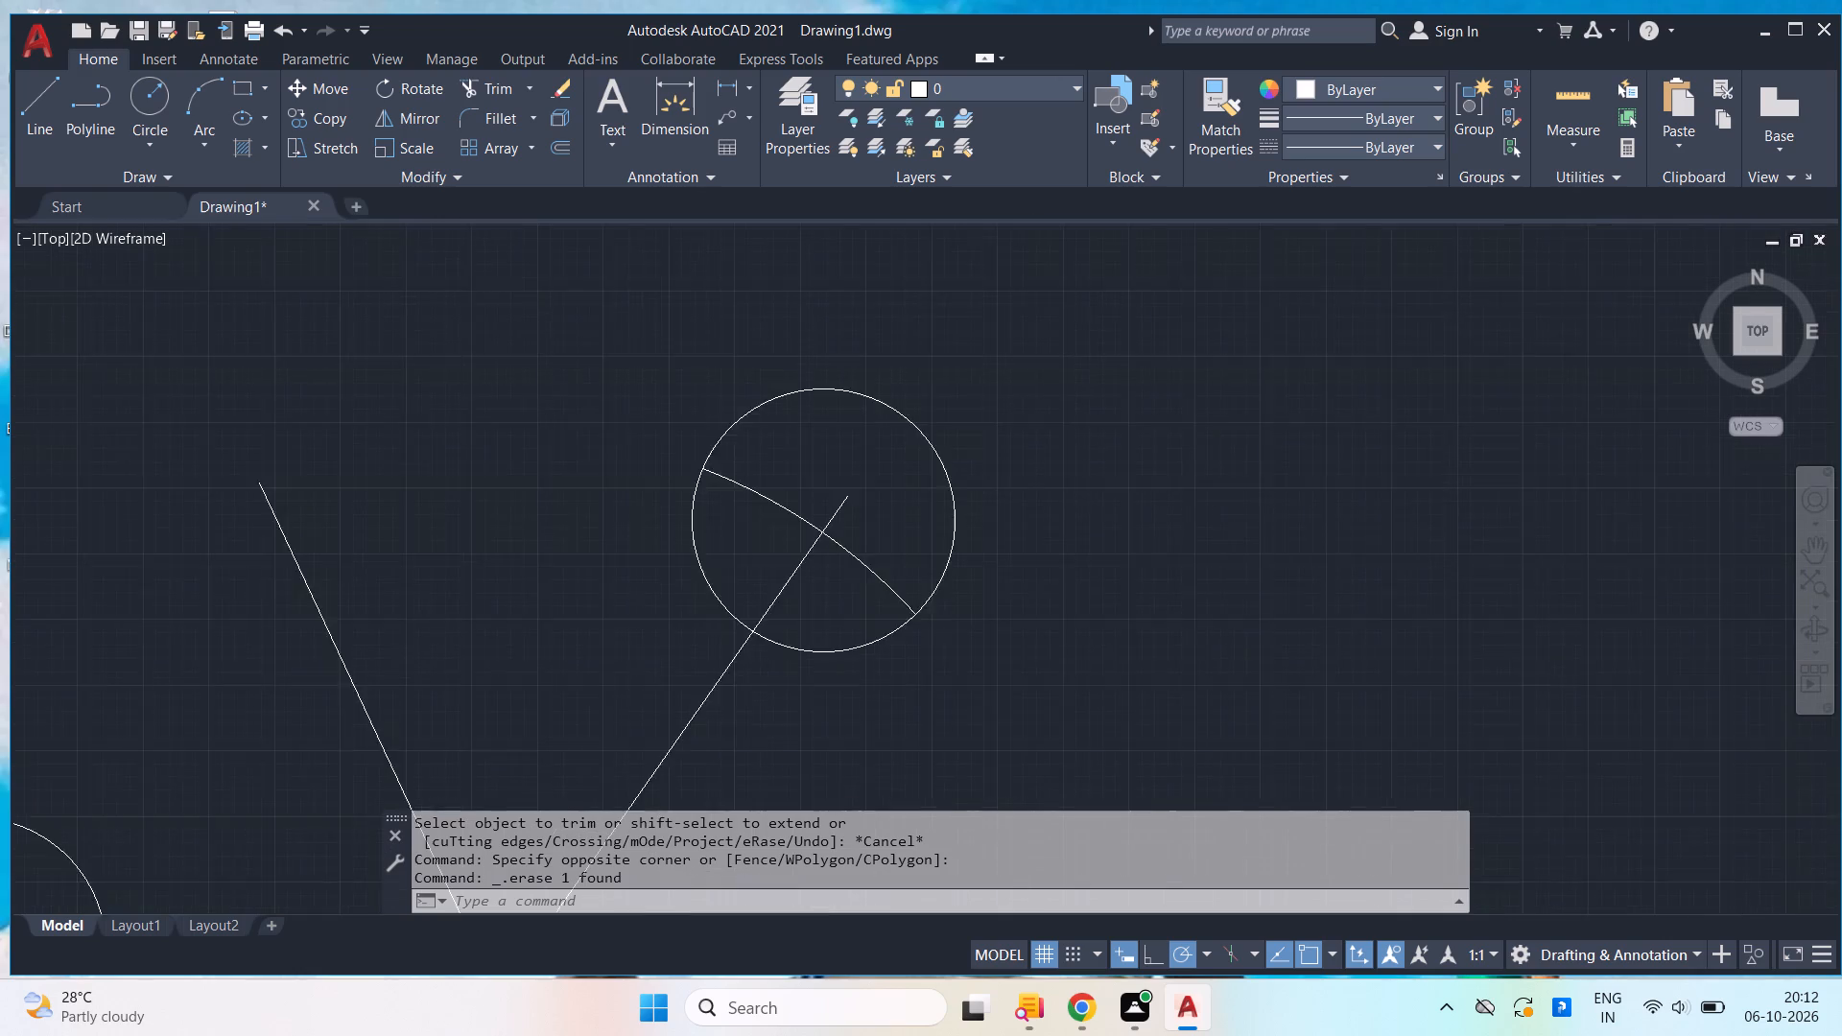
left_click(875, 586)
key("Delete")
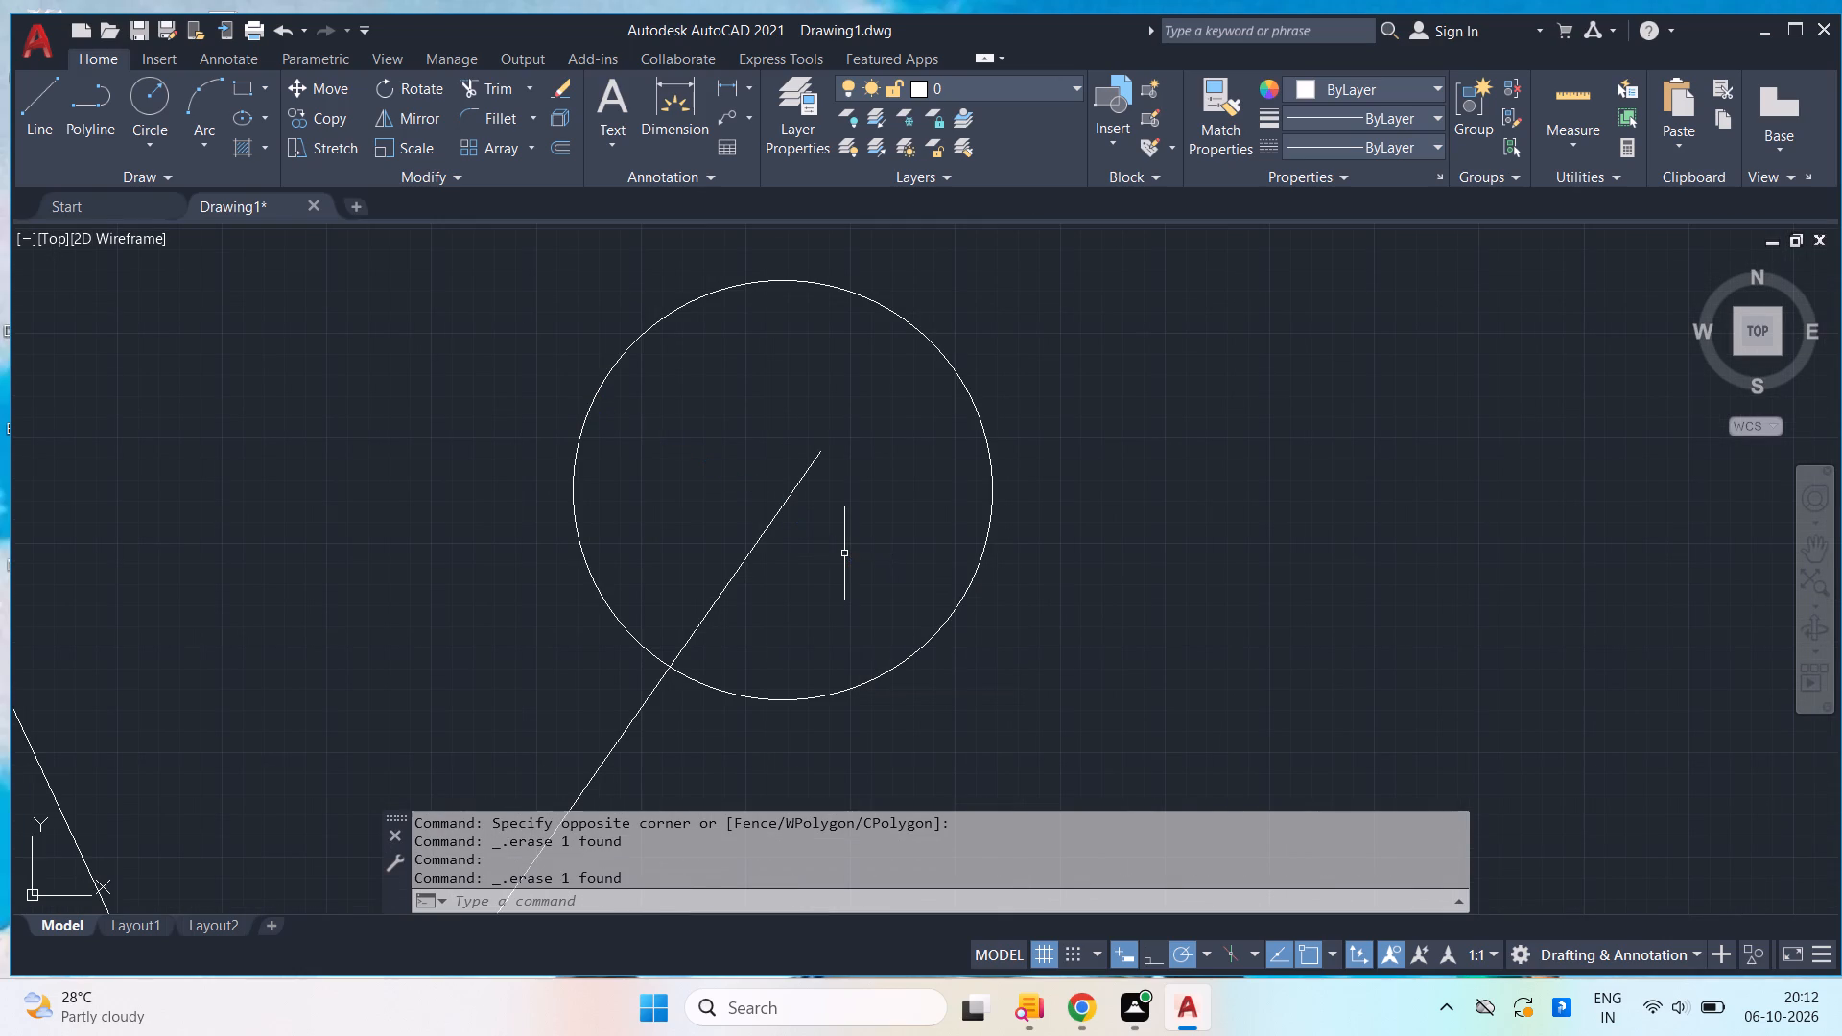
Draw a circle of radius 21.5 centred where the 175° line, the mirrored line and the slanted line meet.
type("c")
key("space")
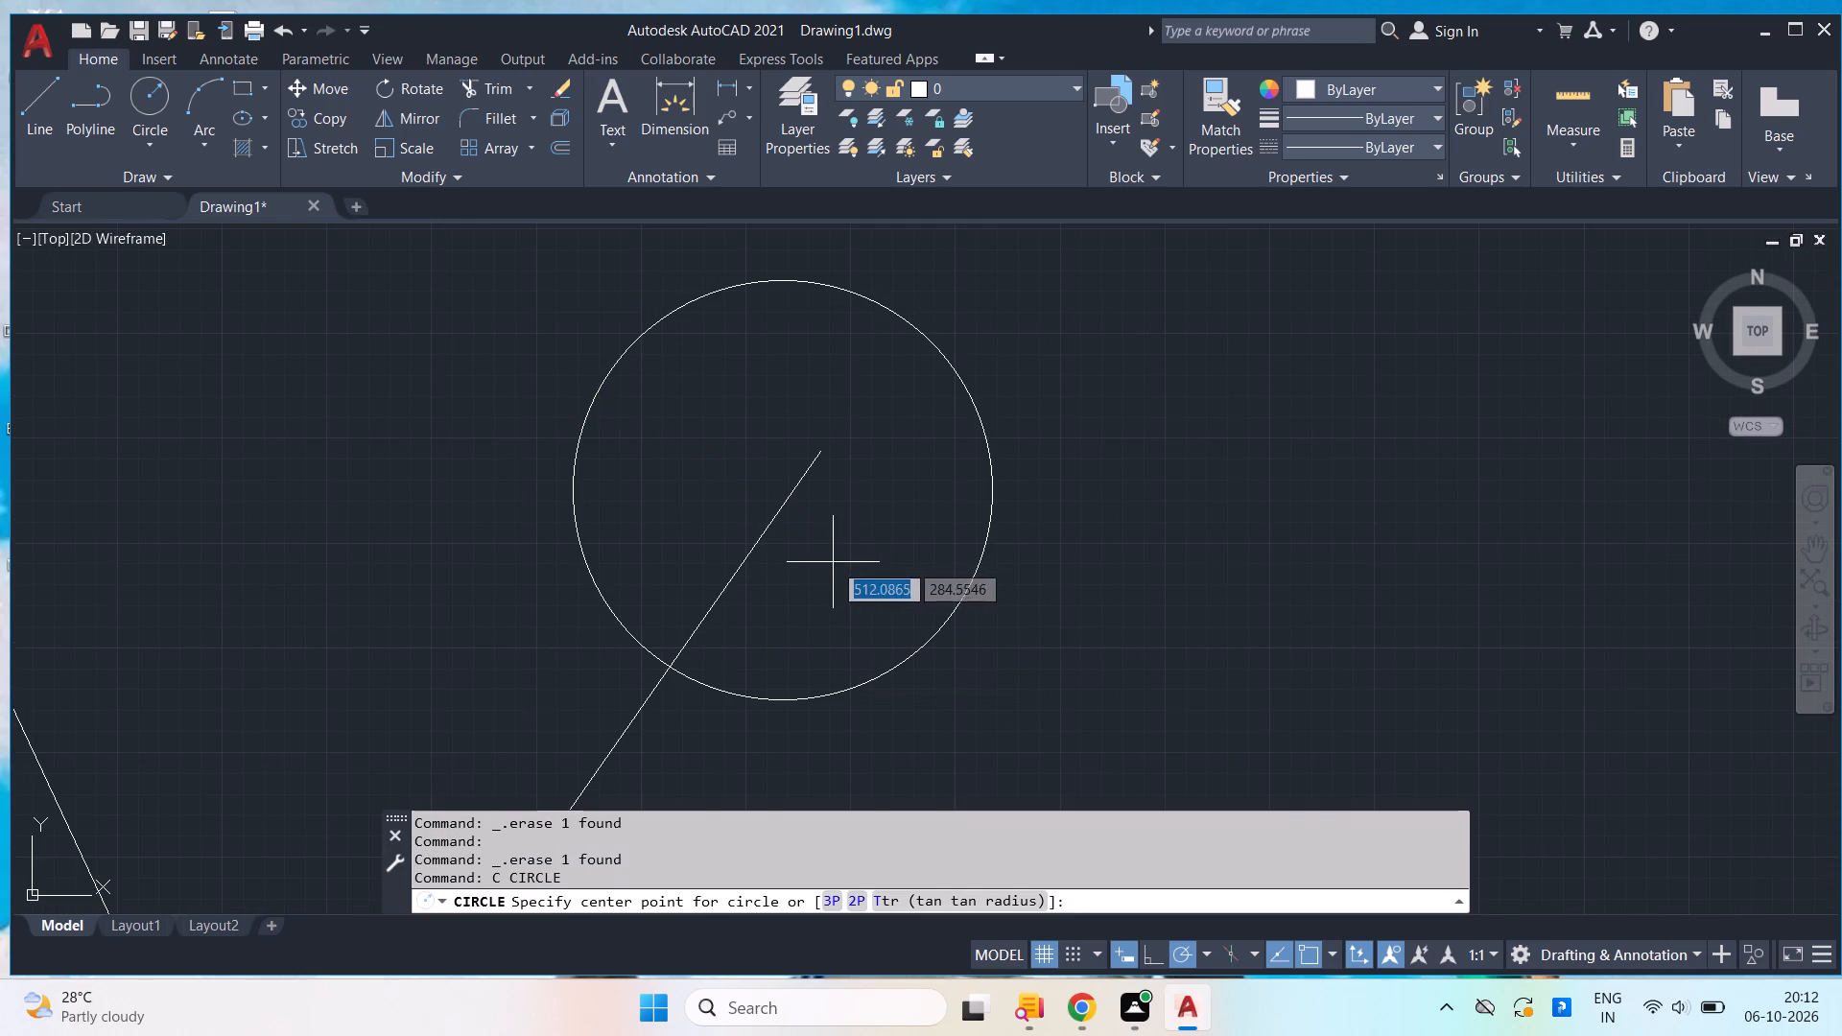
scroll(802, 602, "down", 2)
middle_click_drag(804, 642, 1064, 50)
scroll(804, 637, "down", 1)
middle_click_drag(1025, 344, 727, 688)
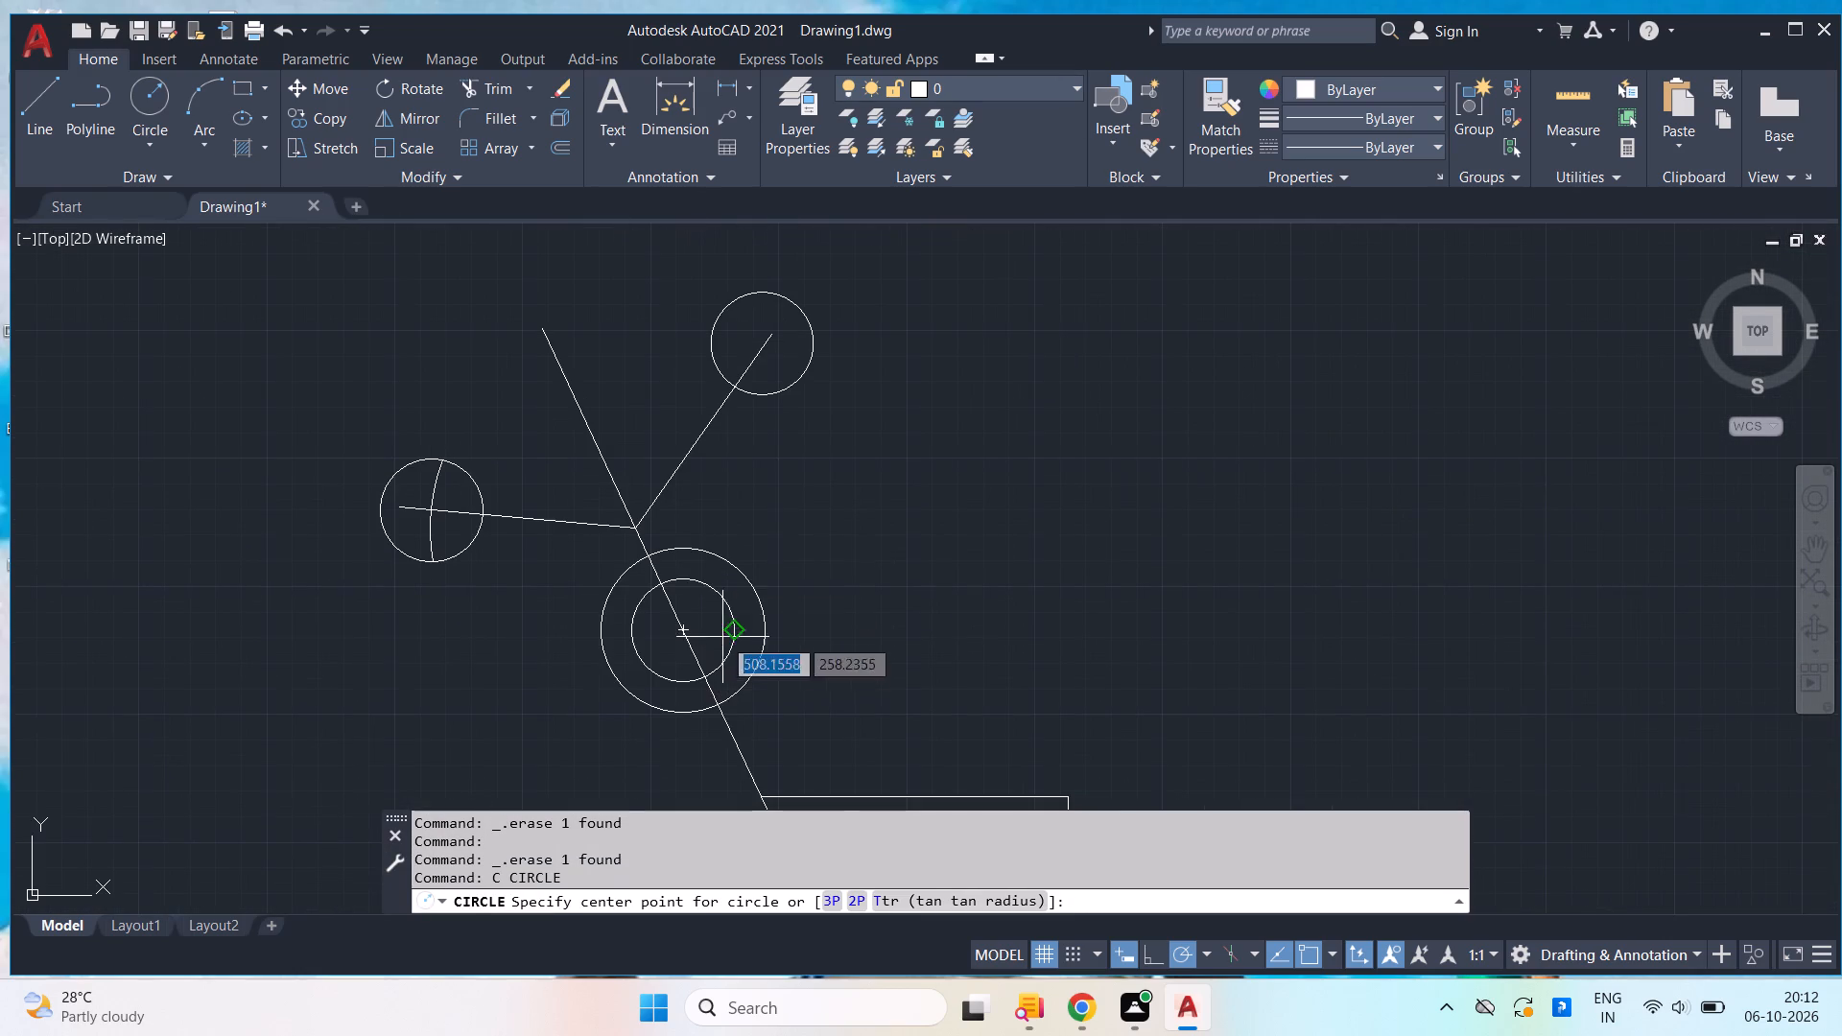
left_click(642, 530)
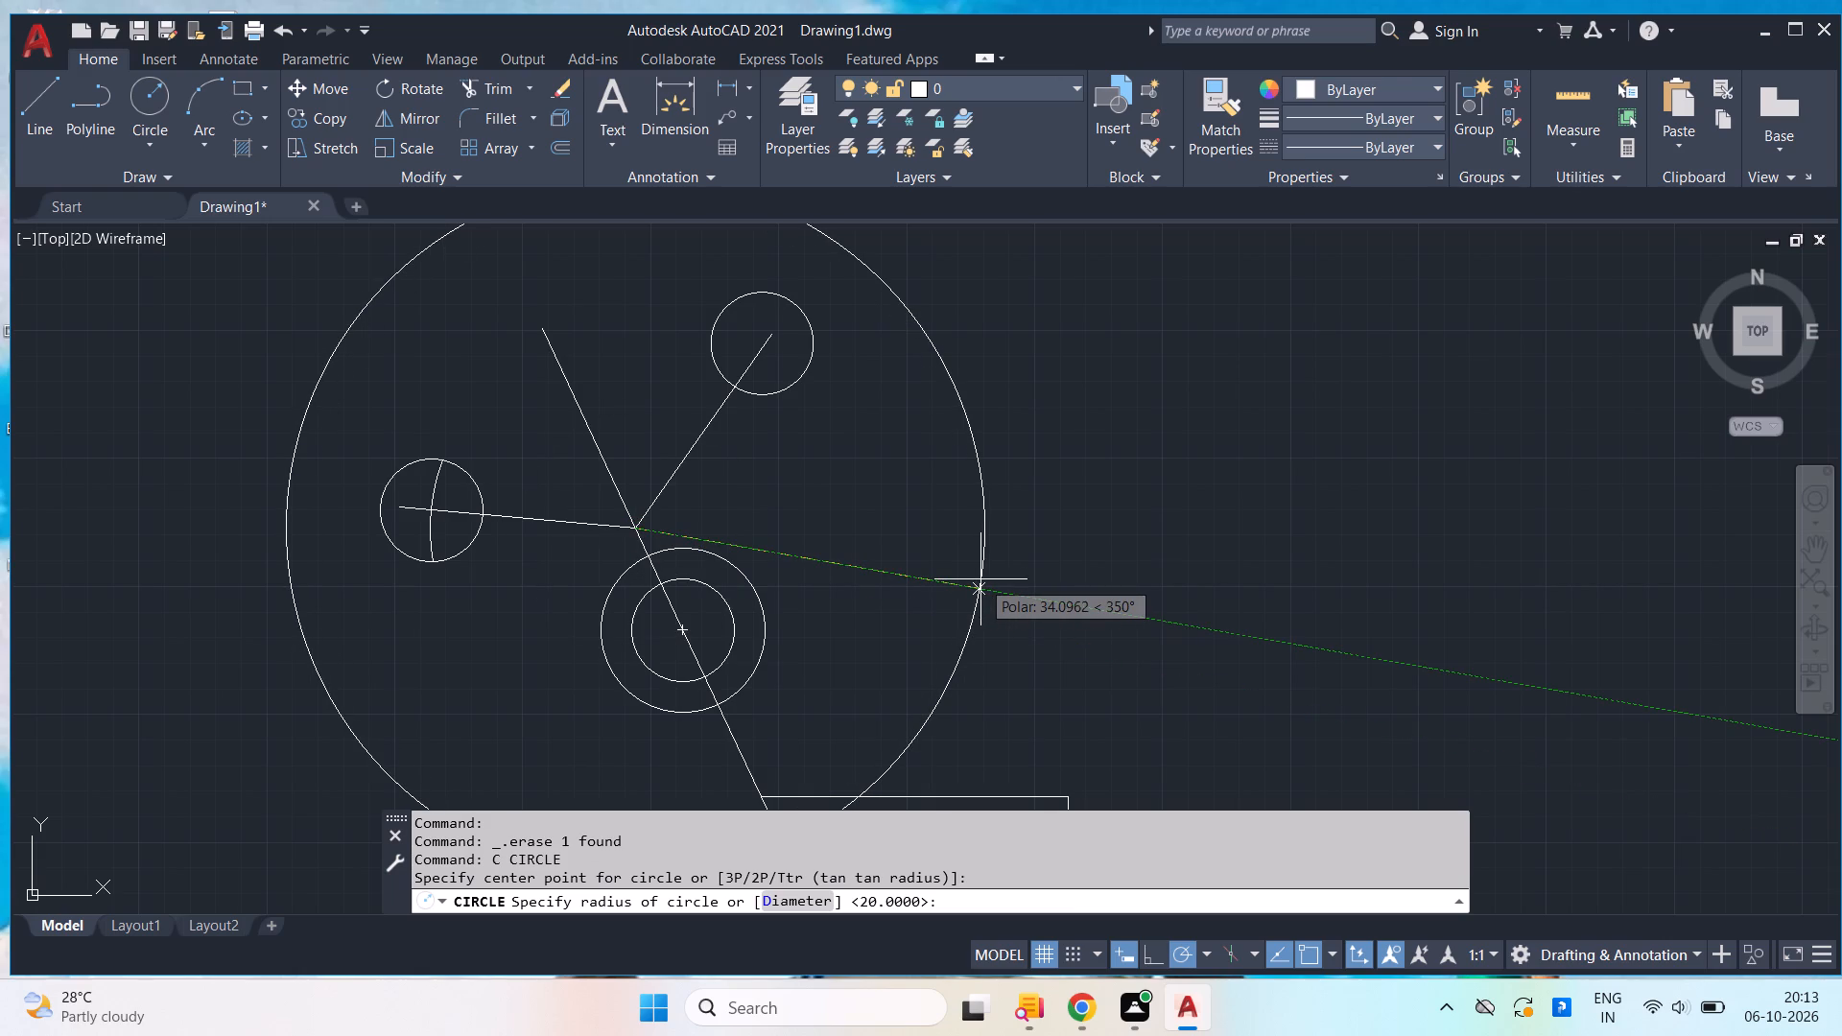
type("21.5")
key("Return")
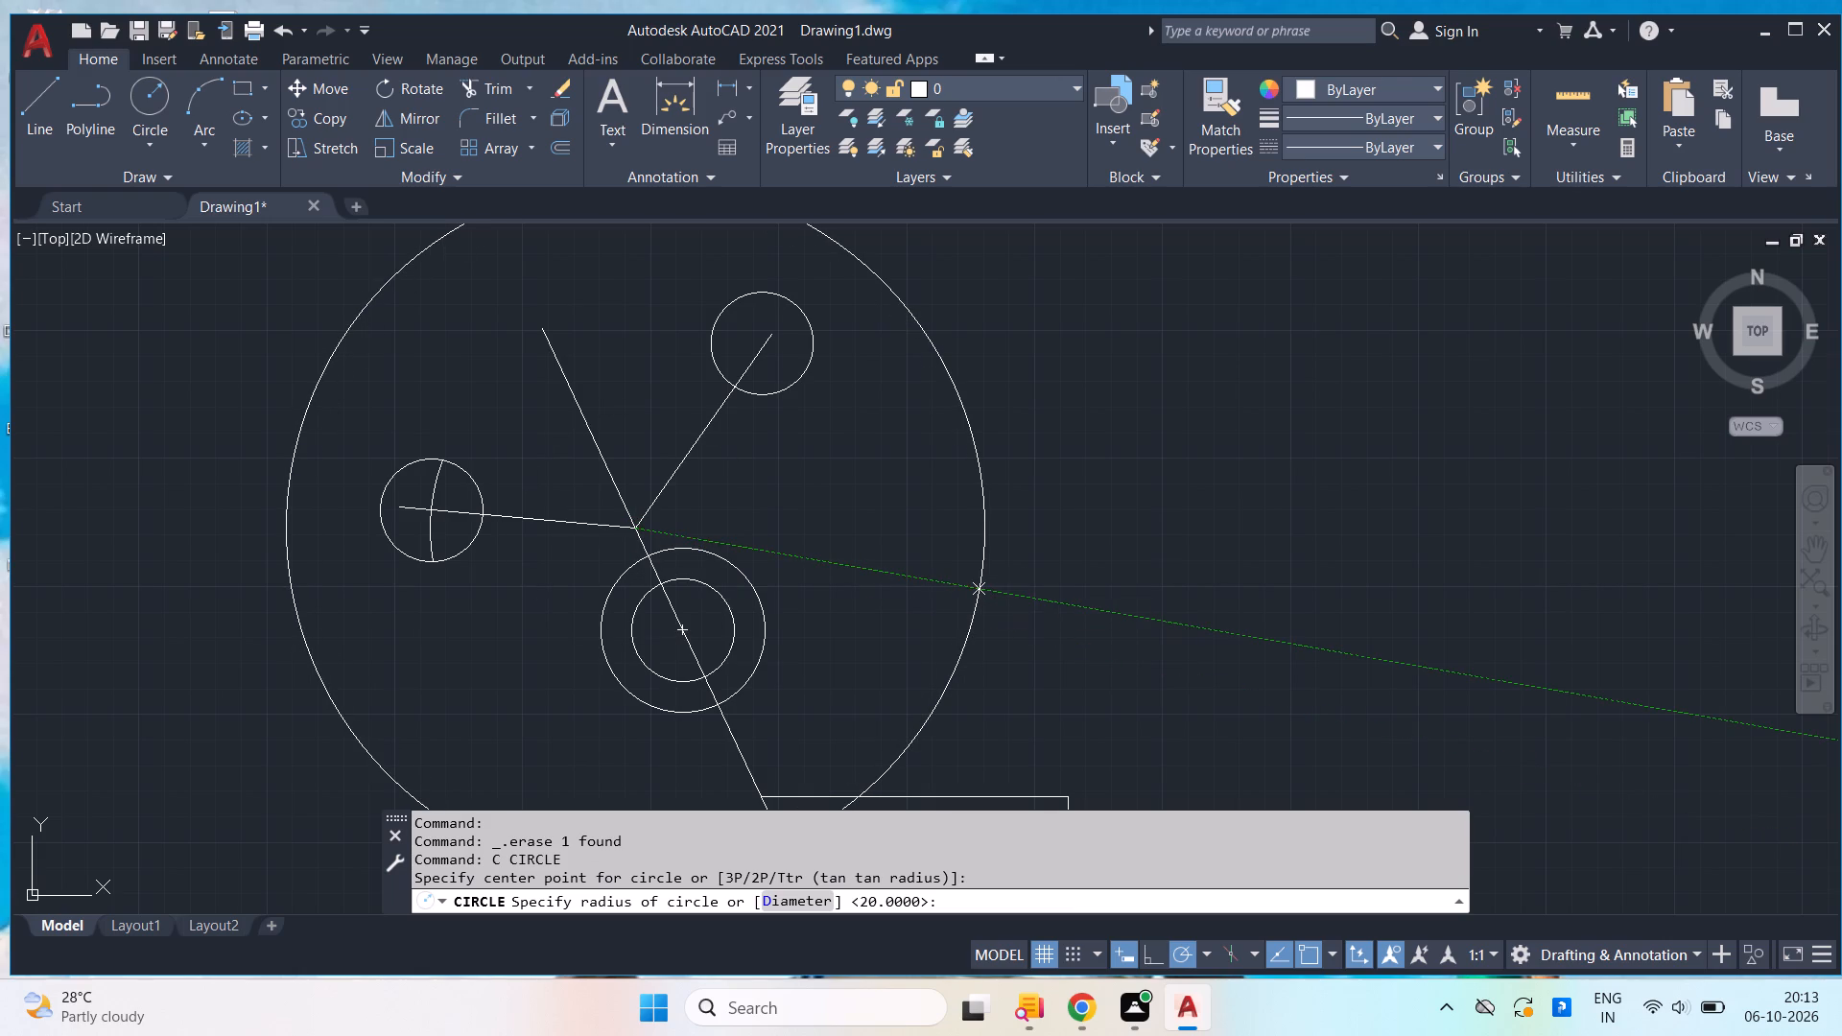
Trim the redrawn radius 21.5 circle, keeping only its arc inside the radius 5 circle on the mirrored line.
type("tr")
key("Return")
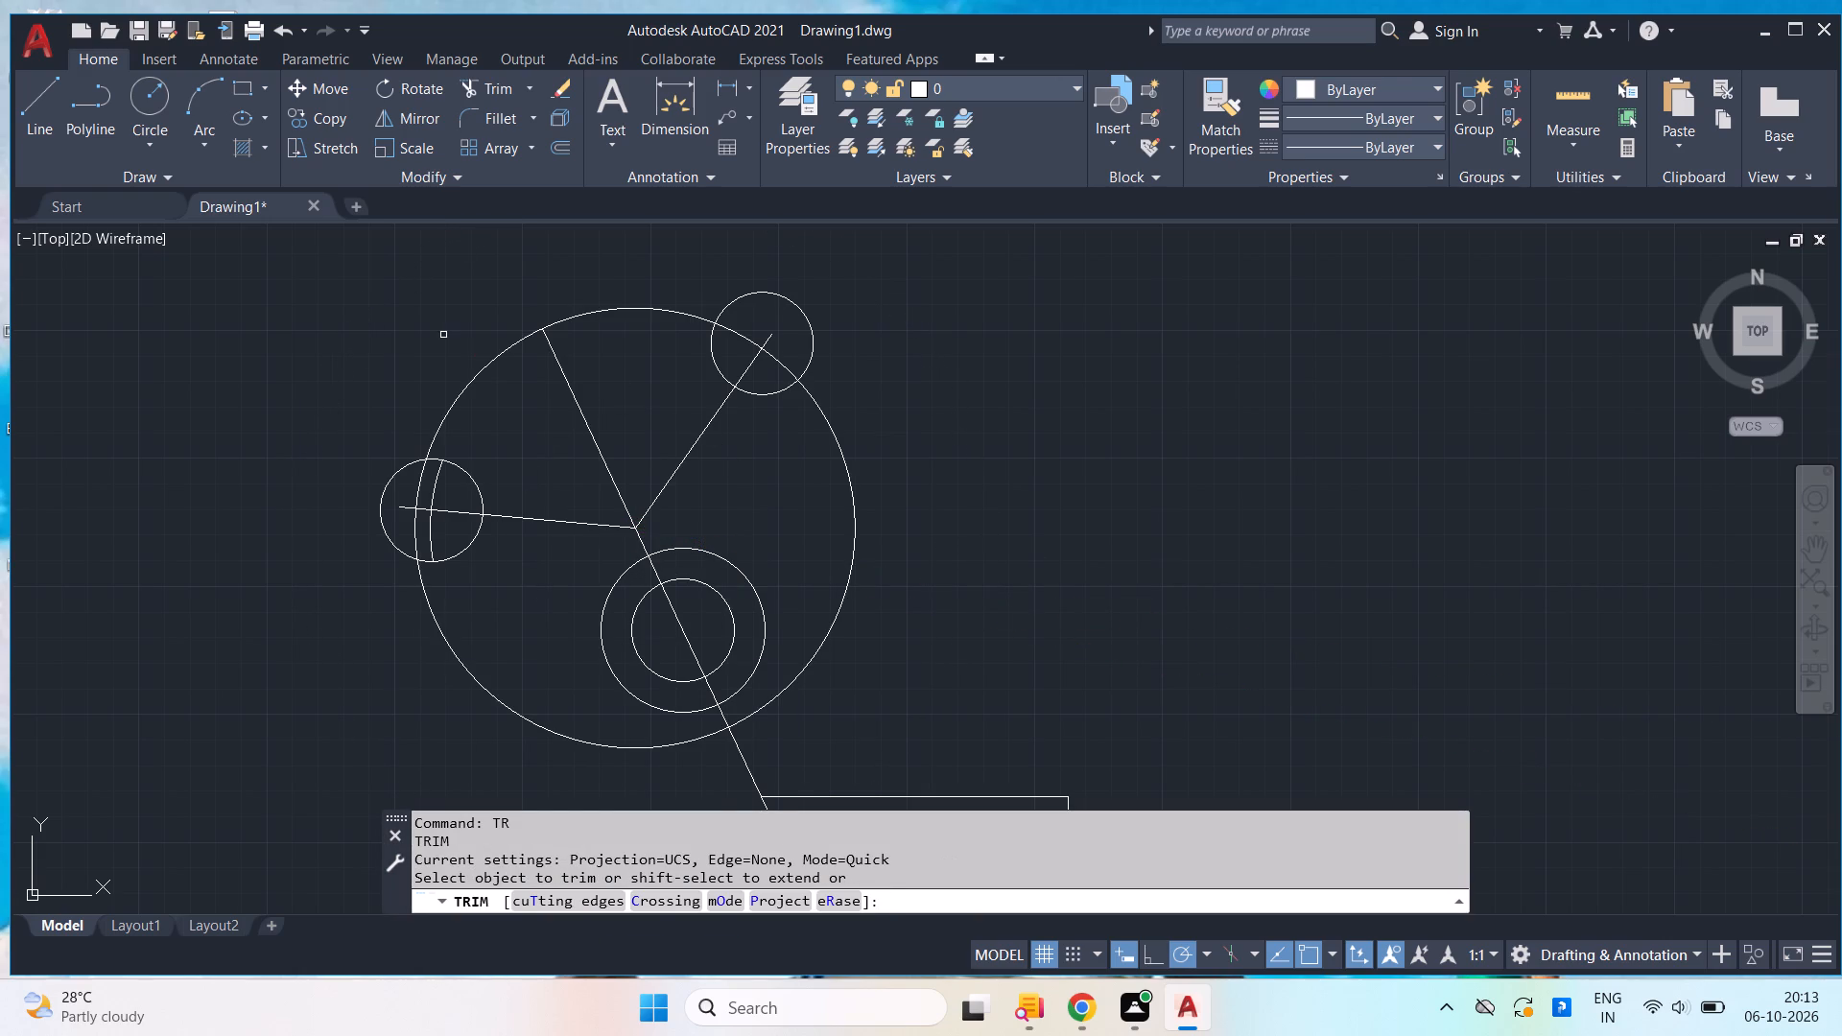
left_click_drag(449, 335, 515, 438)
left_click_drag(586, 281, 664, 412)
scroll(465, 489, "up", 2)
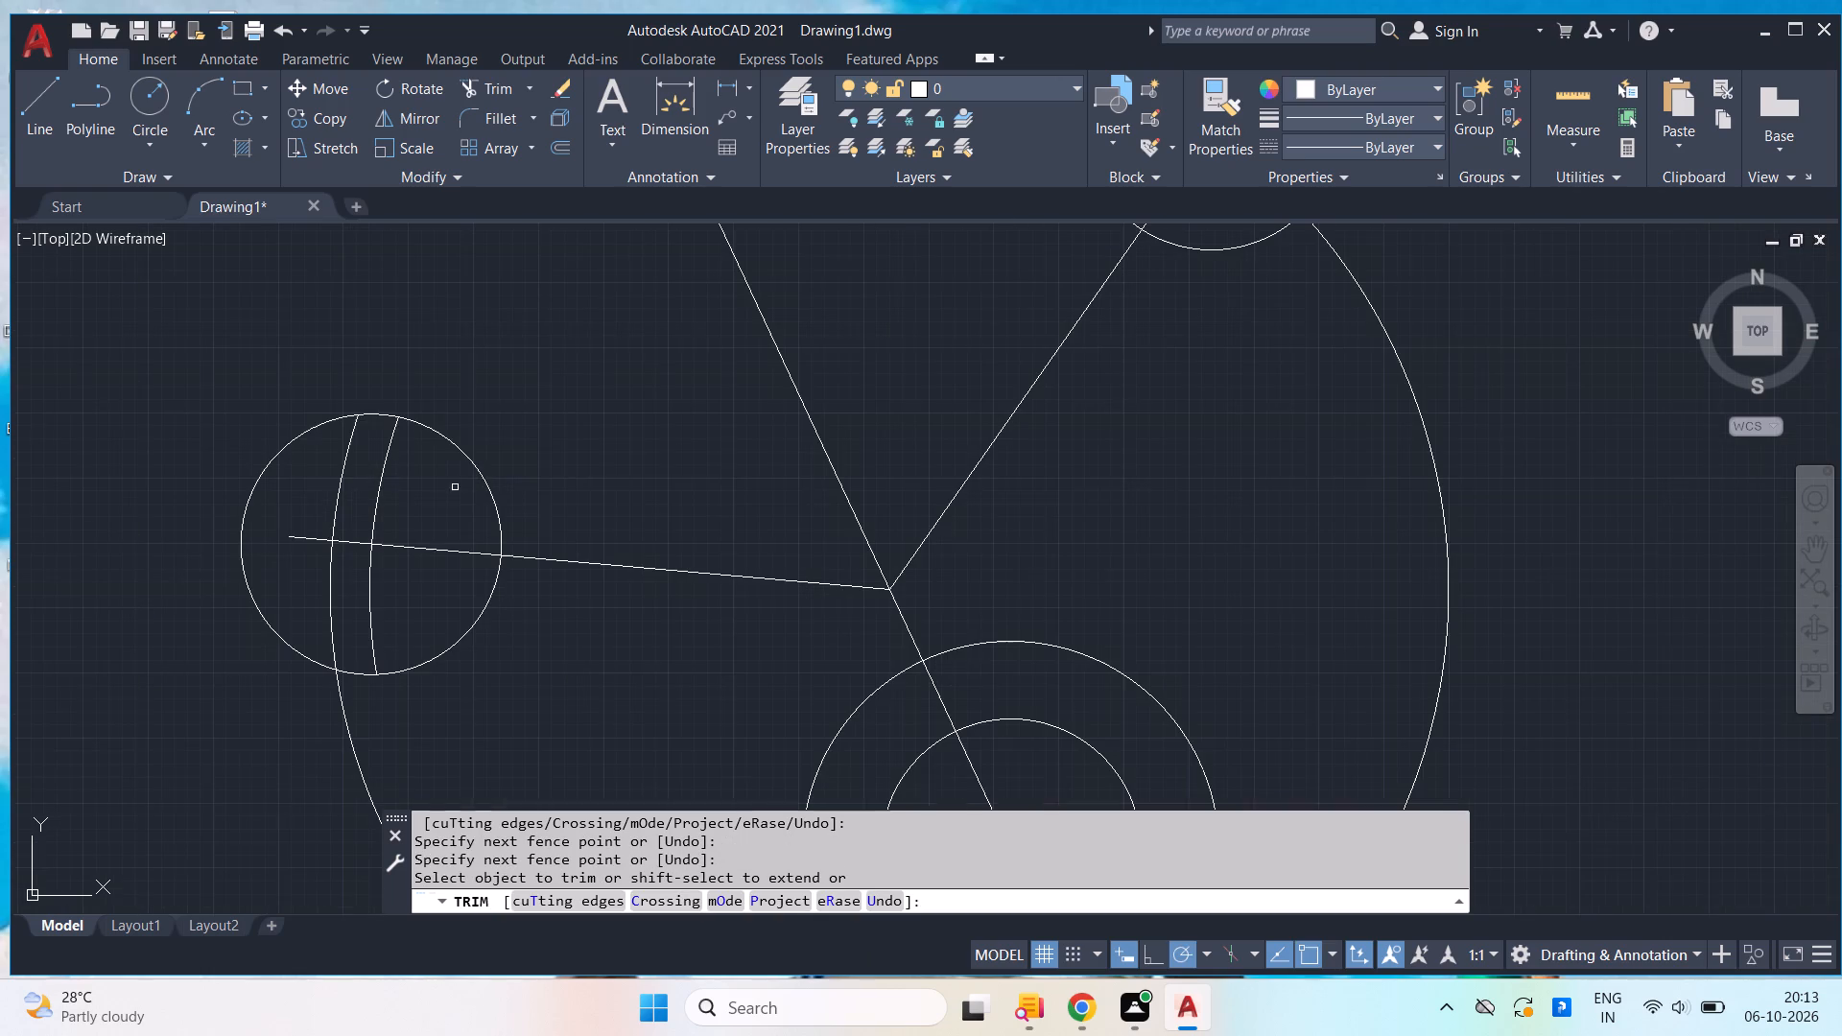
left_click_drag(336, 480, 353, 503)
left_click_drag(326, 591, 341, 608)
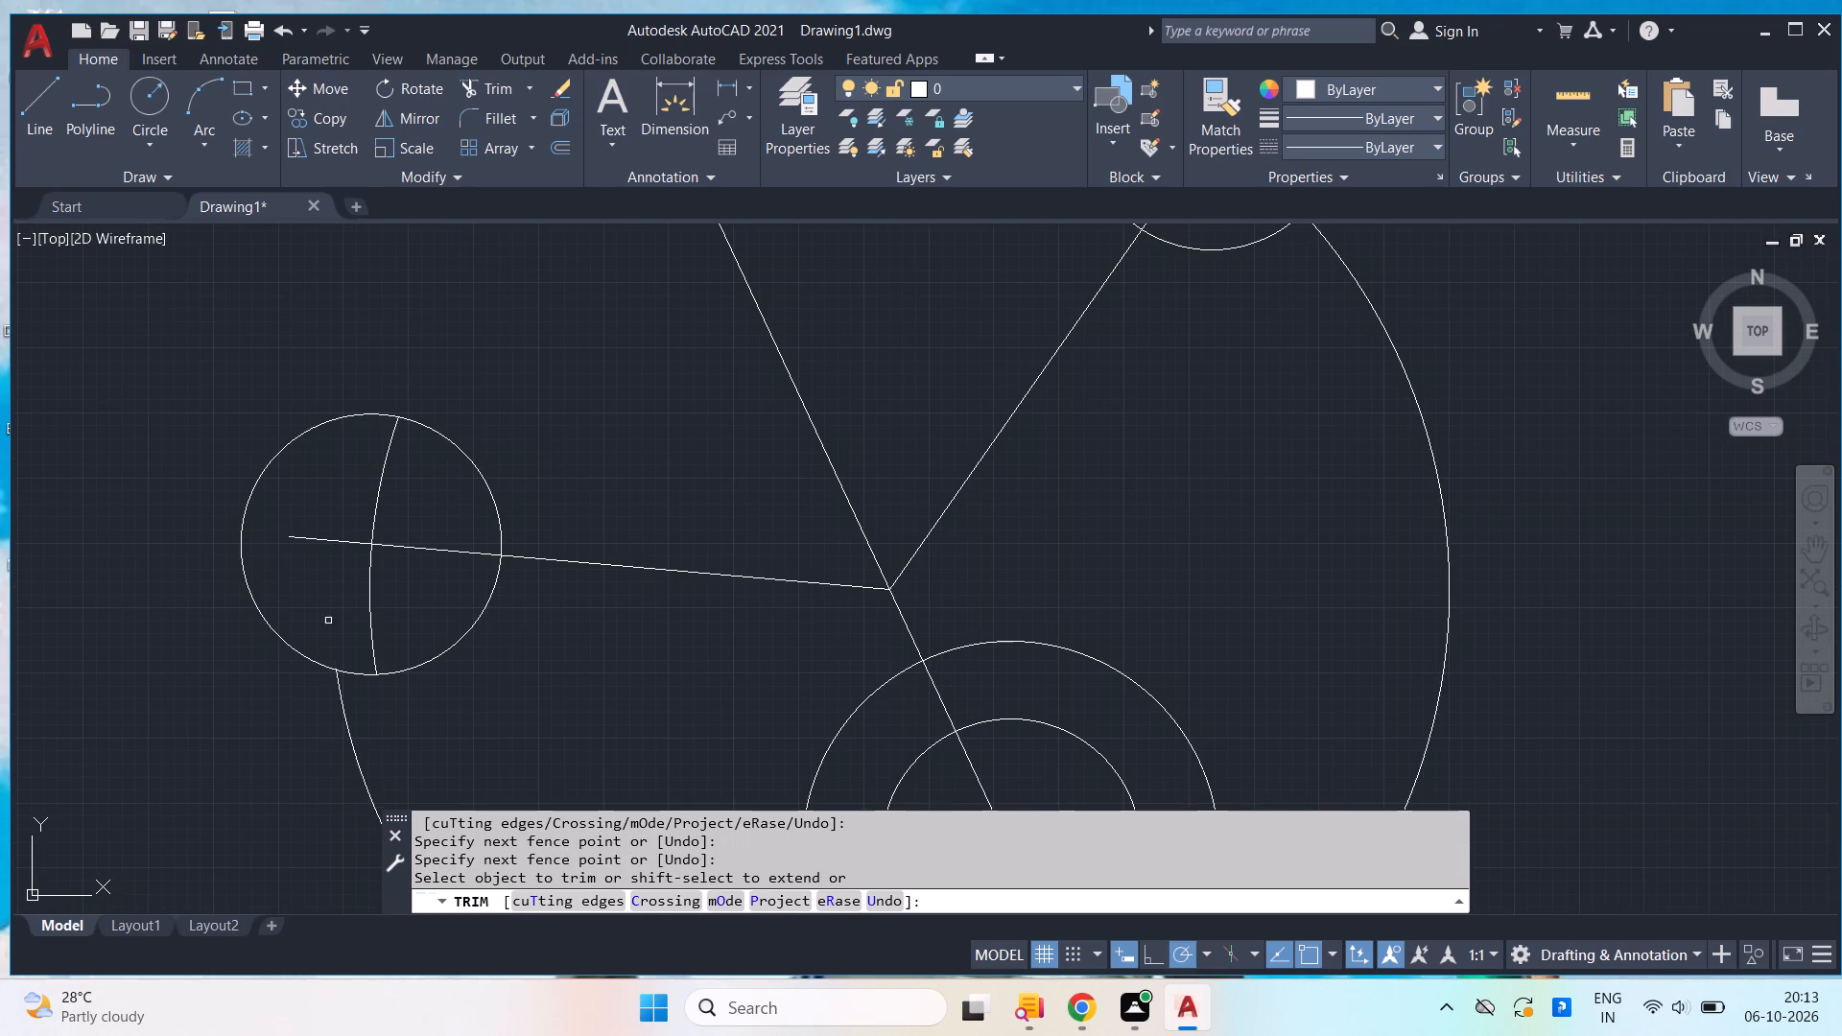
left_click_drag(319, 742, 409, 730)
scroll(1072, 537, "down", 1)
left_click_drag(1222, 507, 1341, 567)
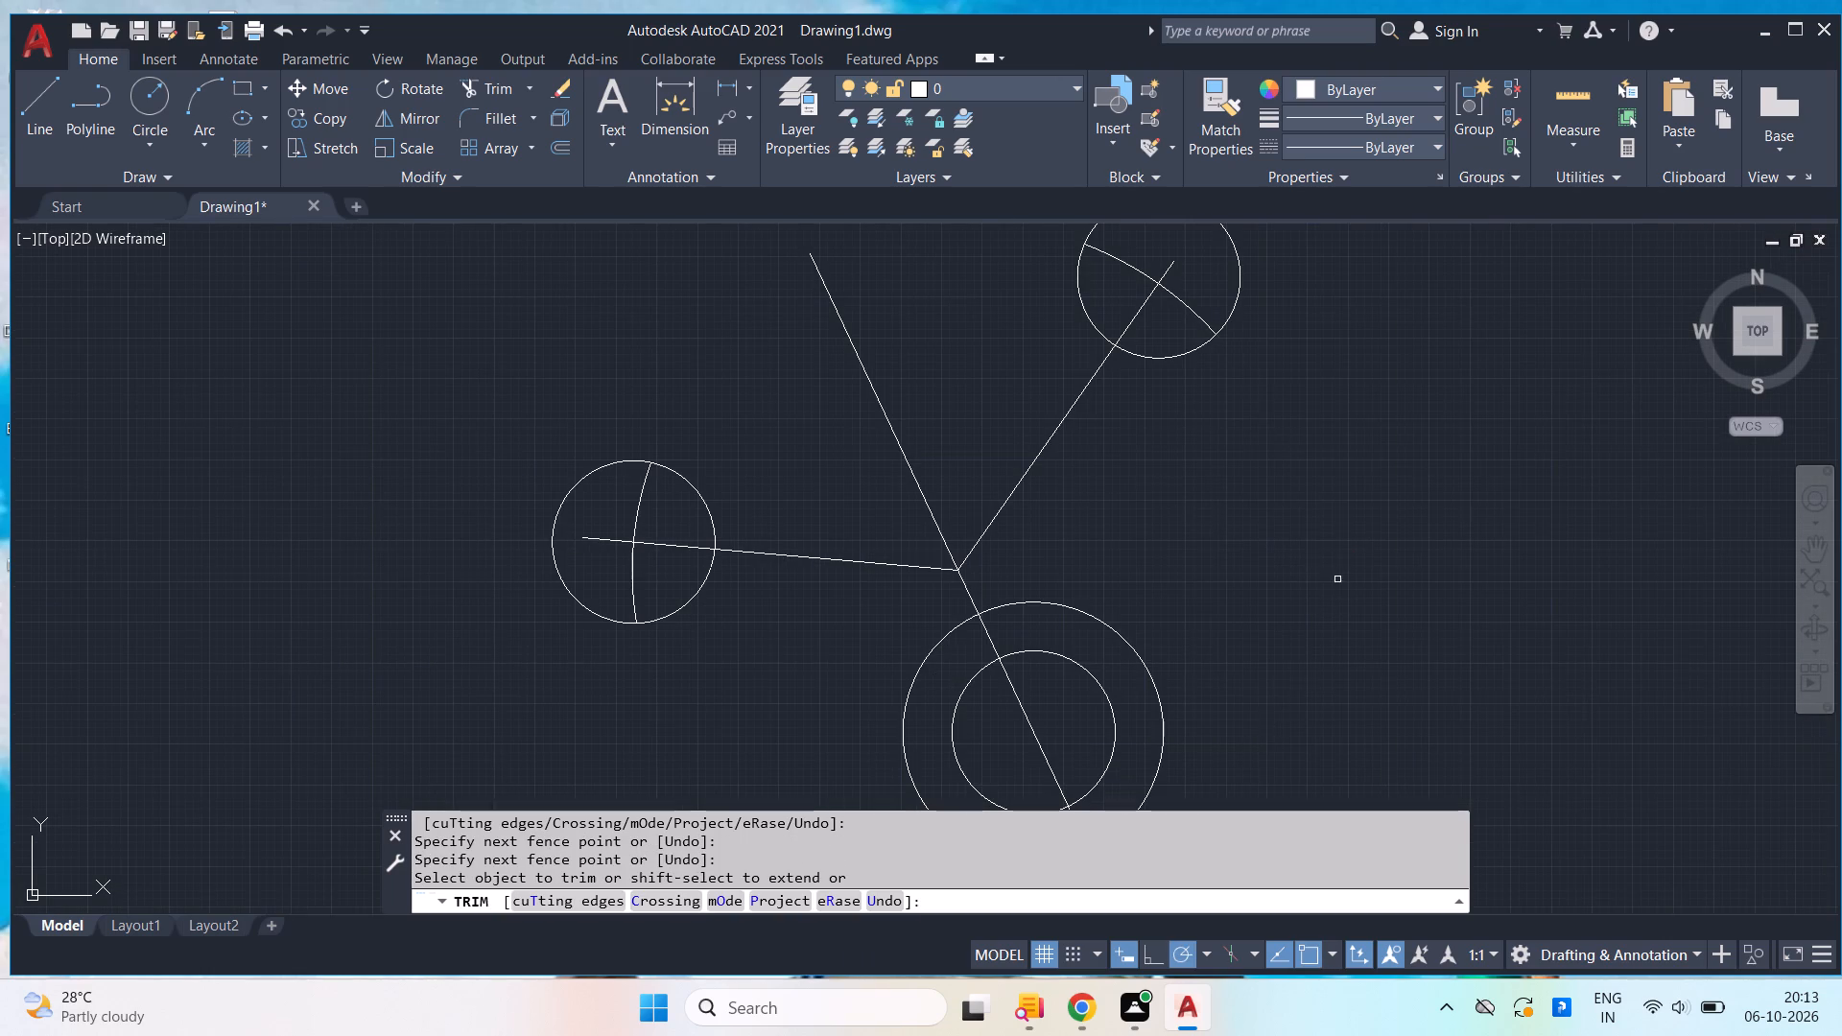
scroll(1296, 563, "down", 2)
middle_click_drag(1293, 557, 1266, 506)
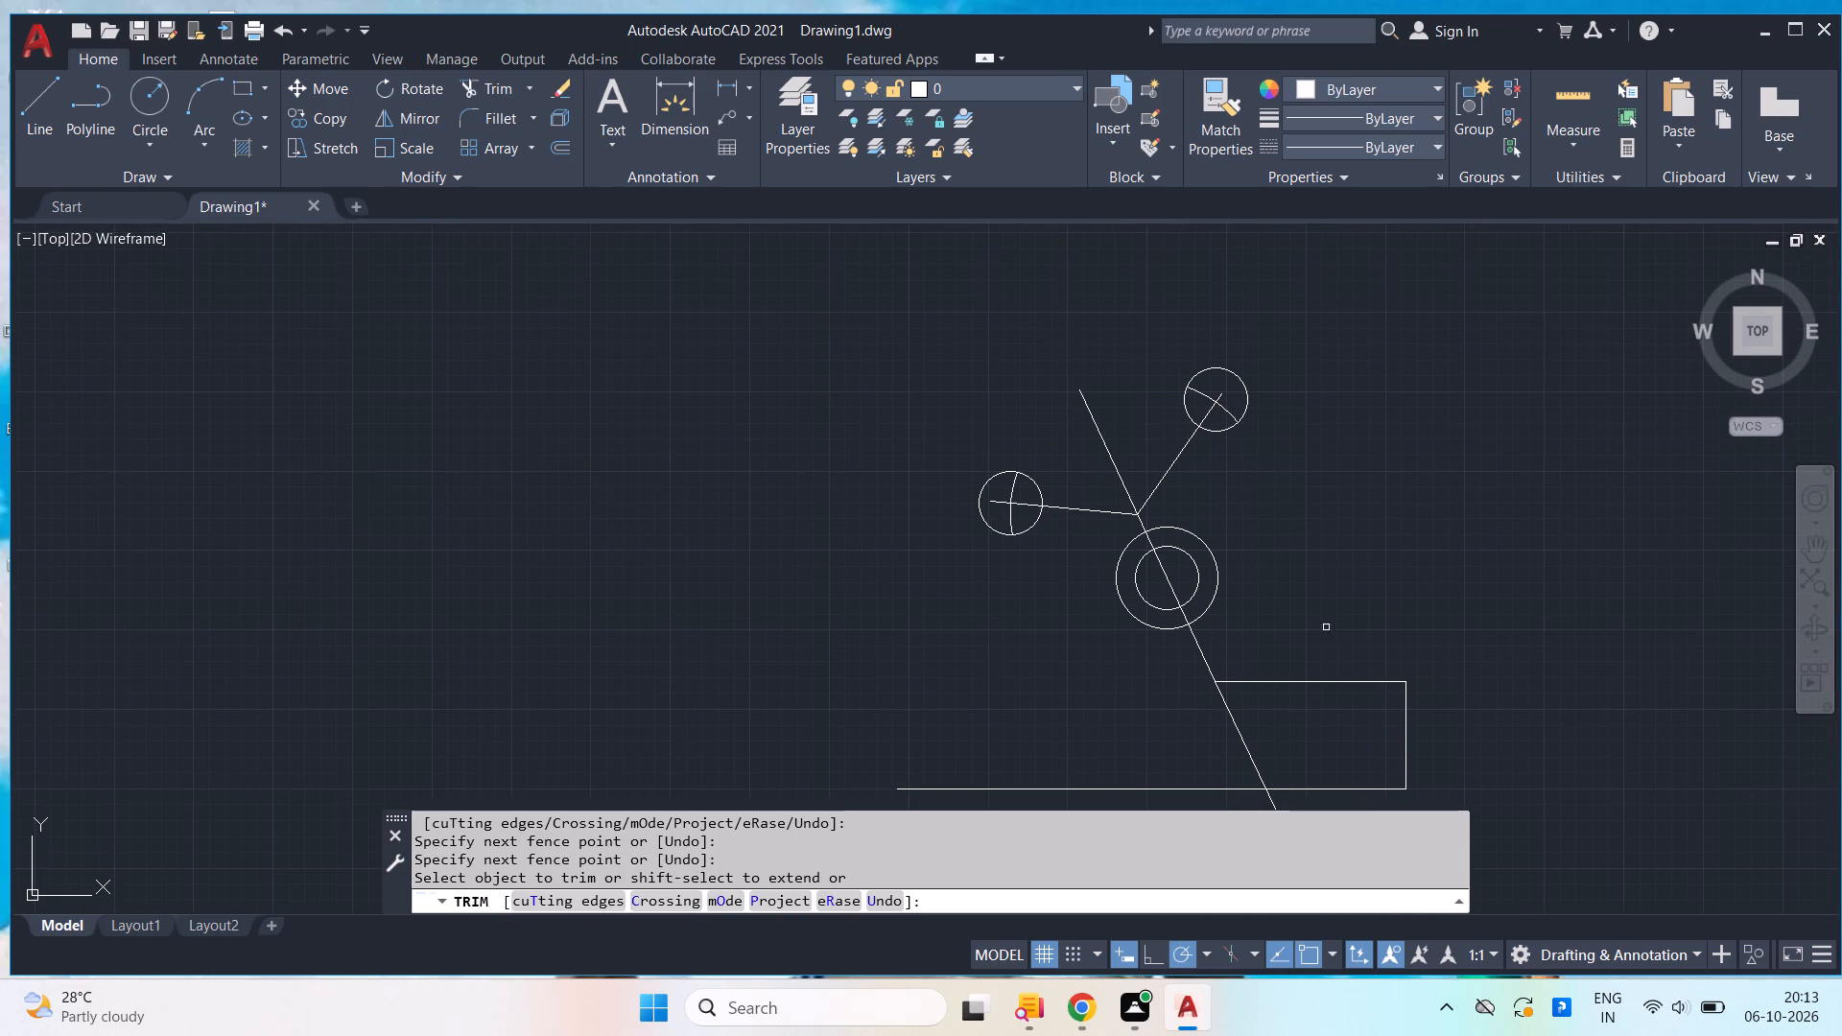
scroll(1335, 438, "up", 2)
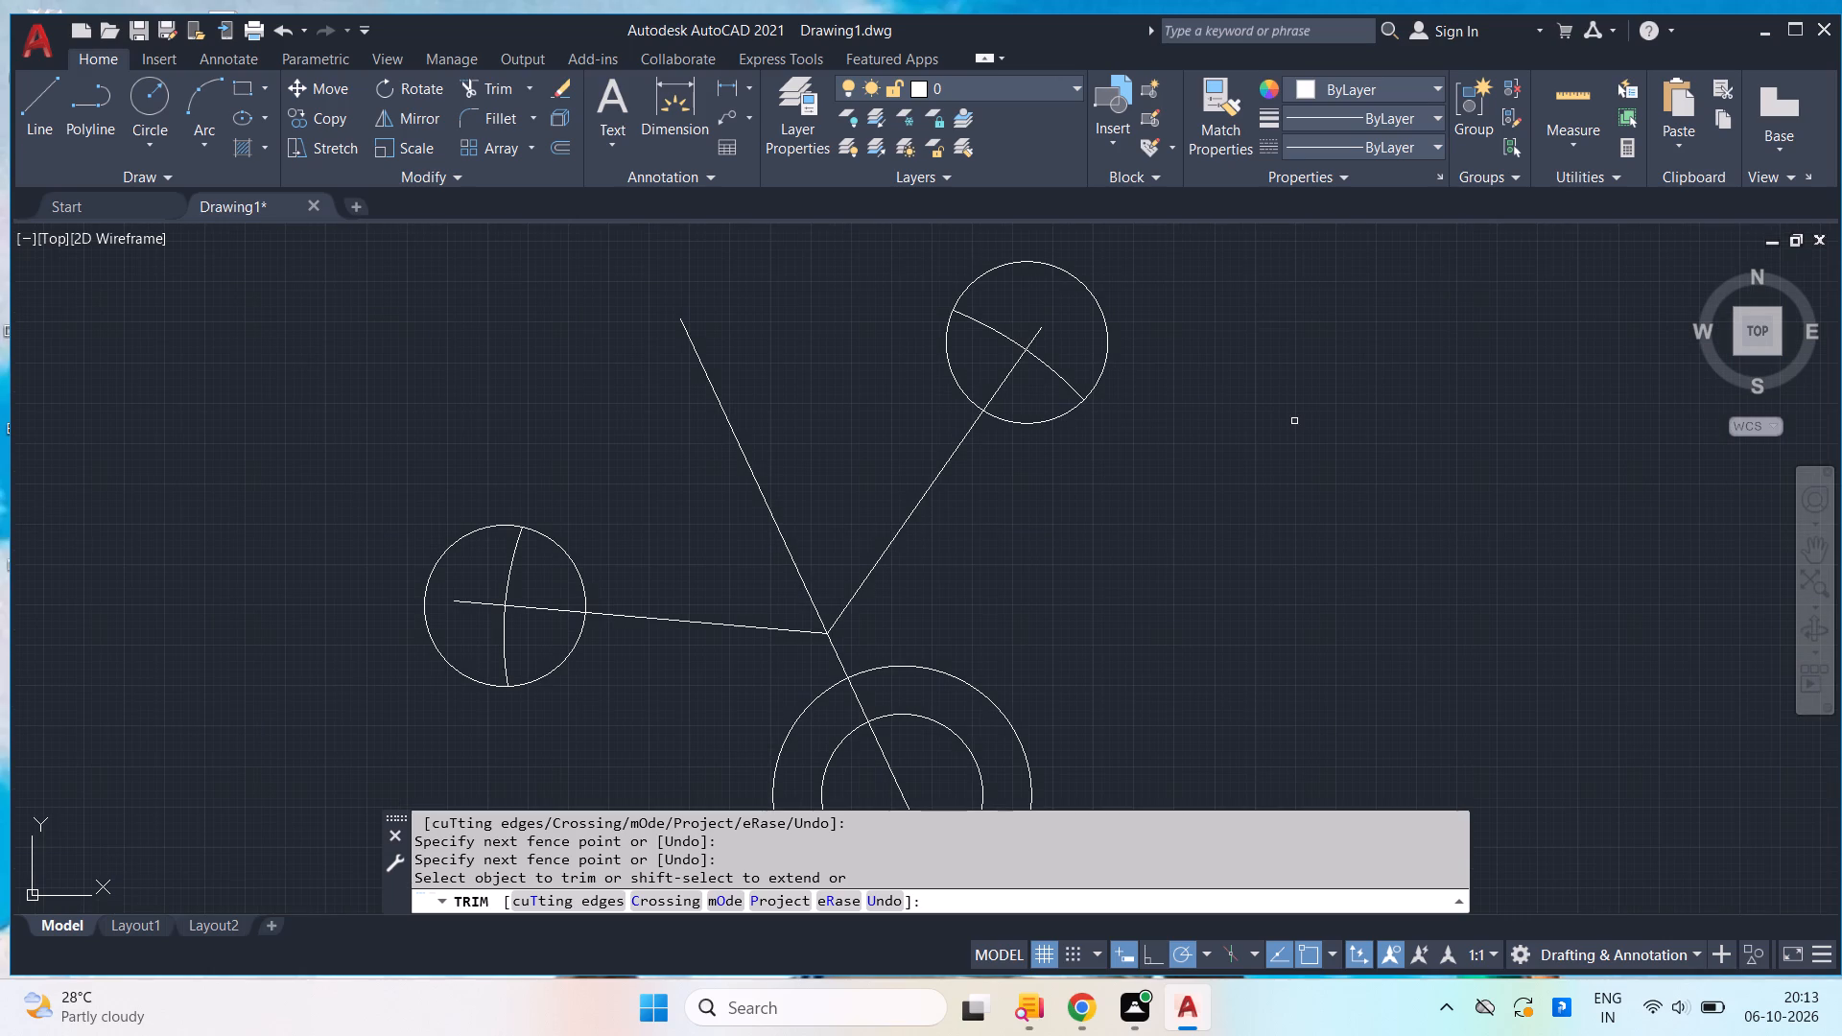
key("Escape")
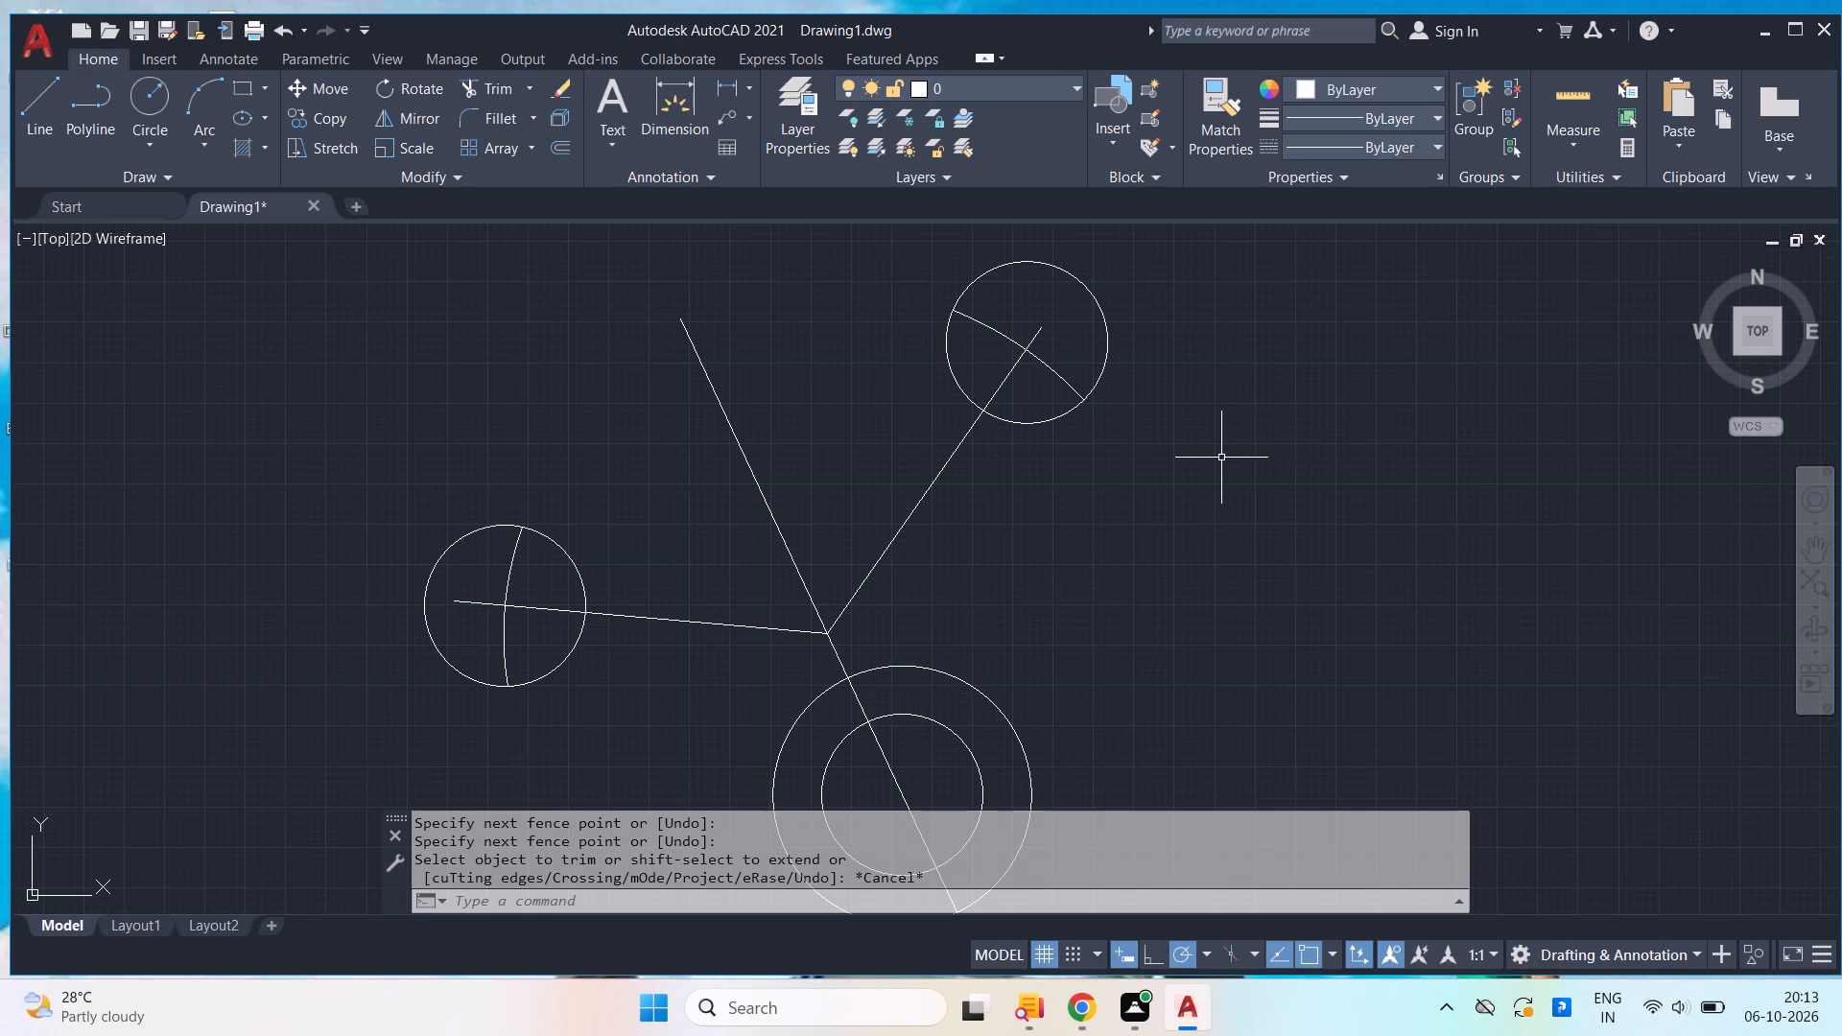
Draw a circle of radius 8 concentric with the radius 5 circle on the mirrored line.
scroll(1240, 478, "down", 1)
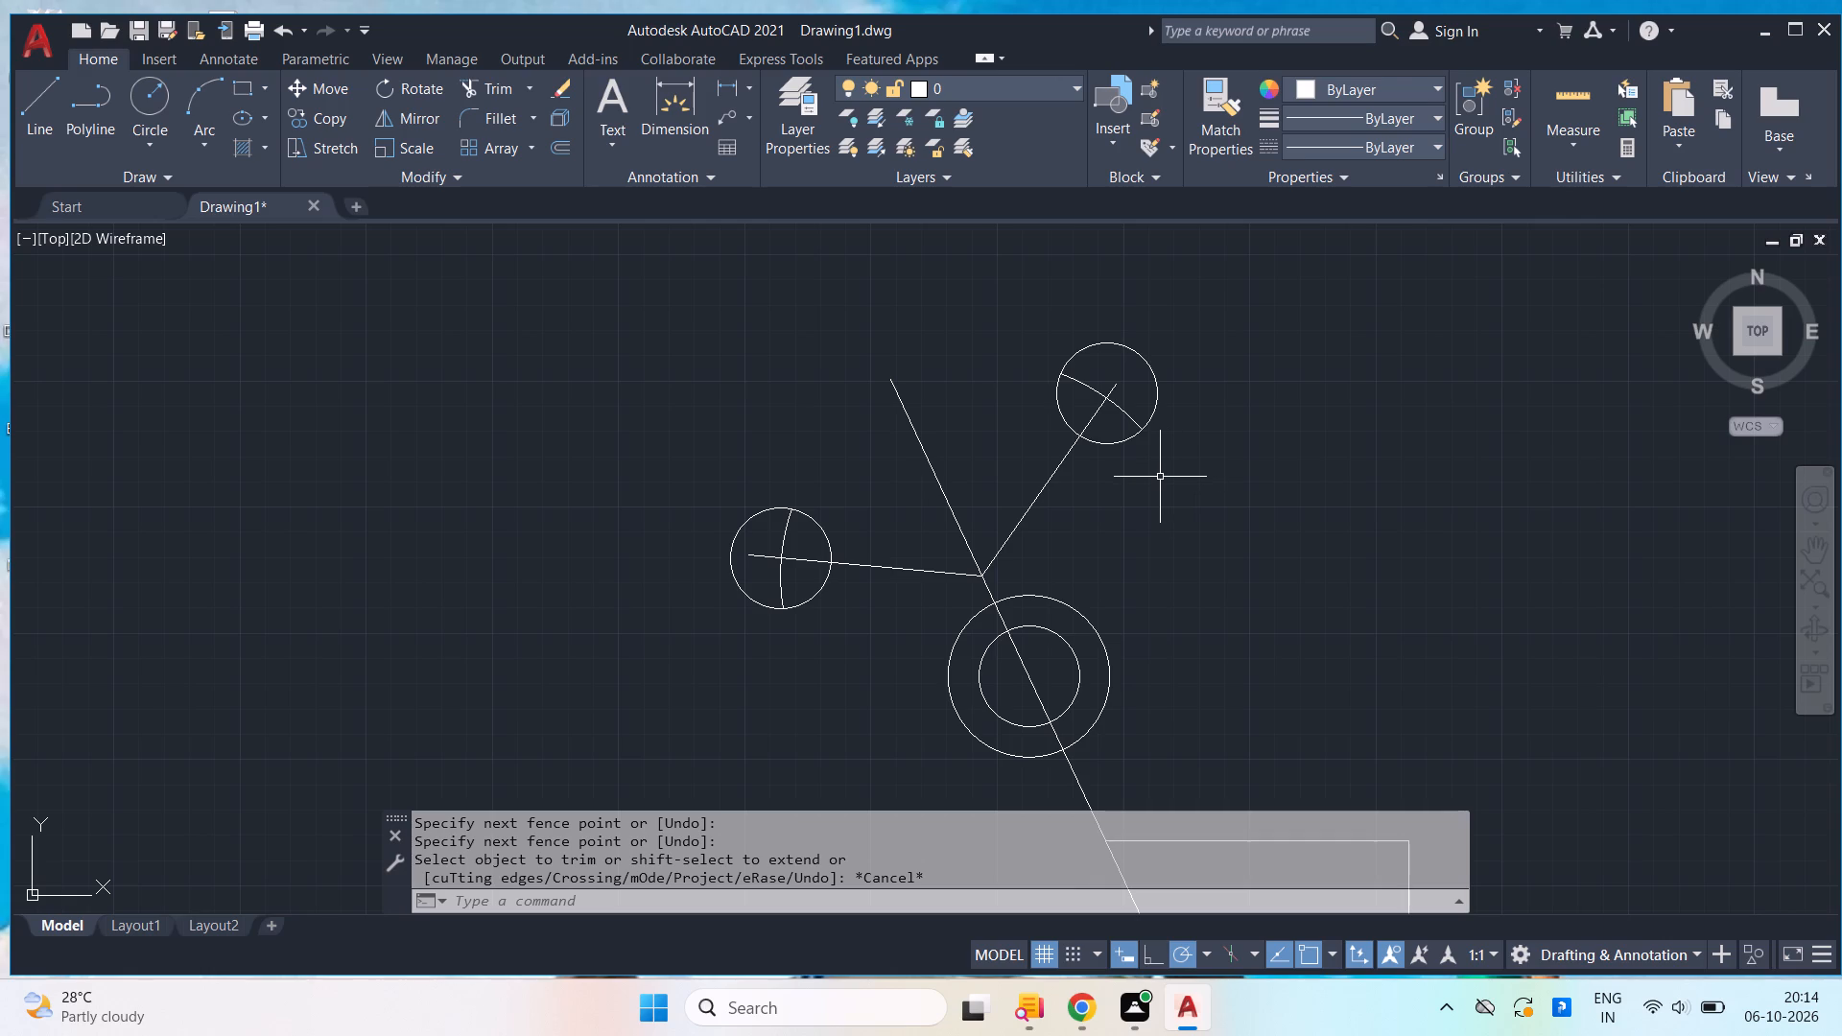
key("c")
key("space")
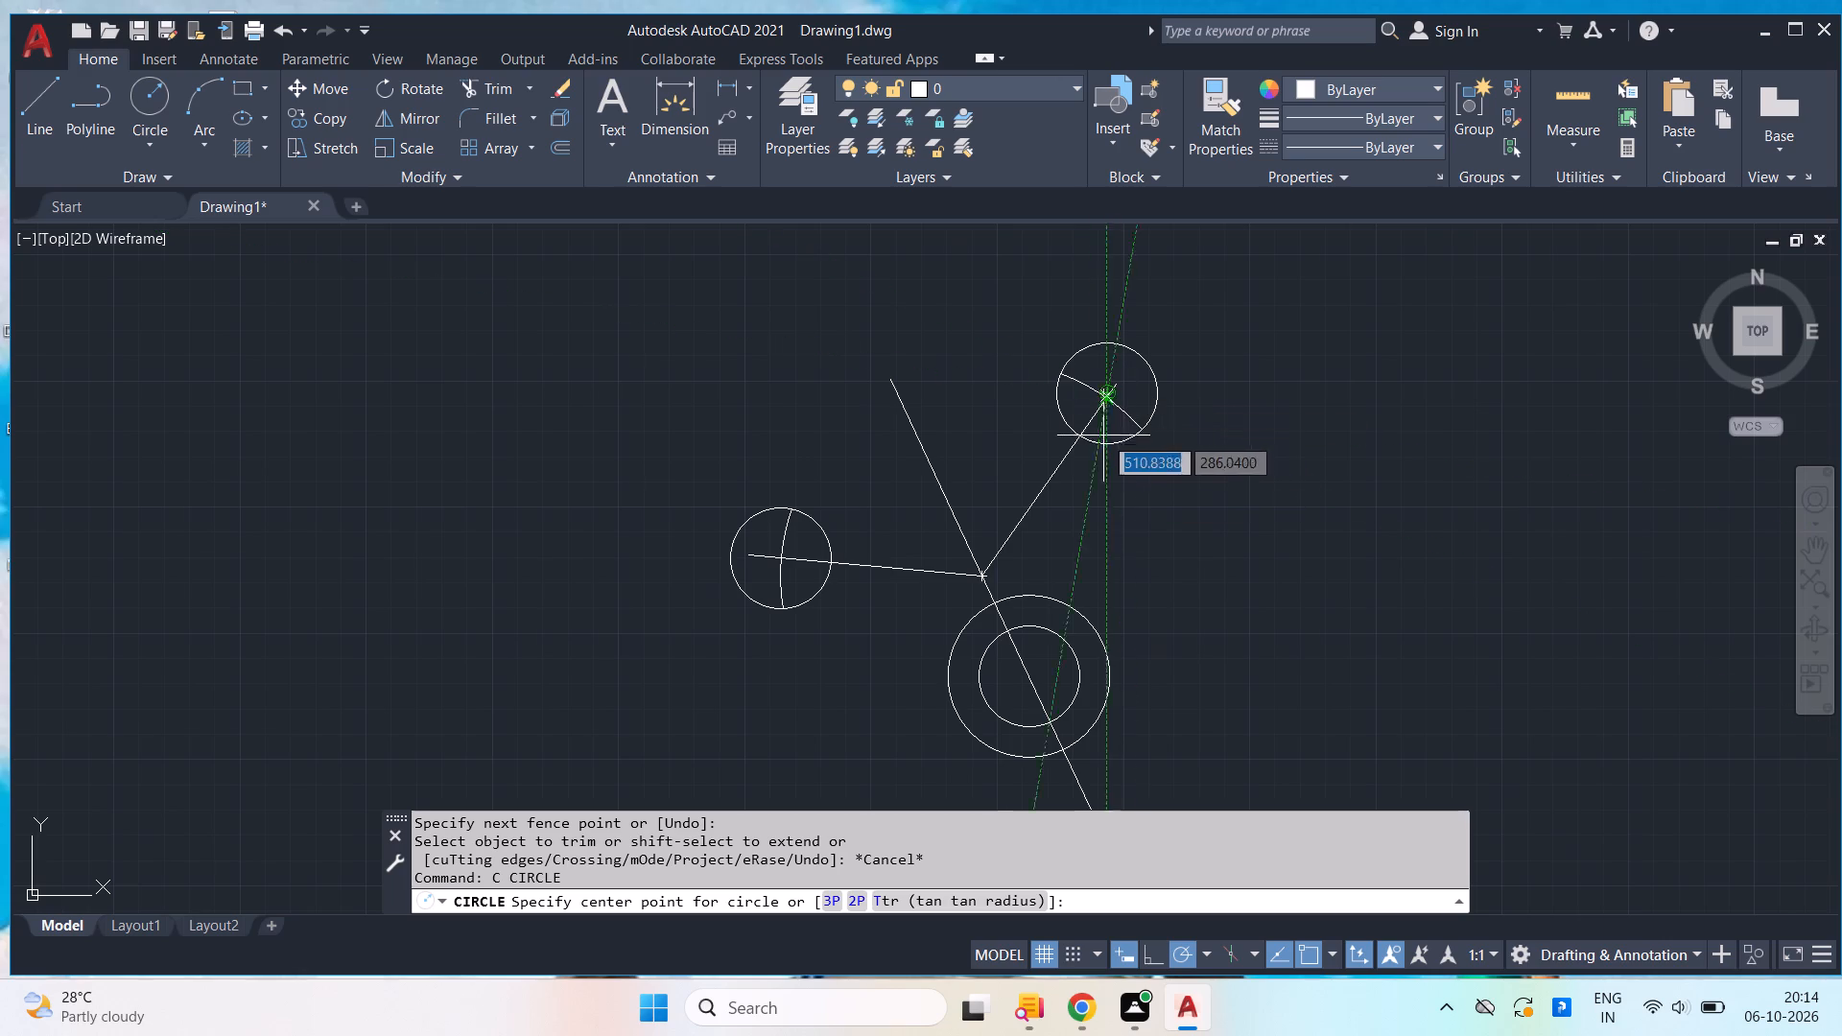
scroll(1110, 397, "up", 3)
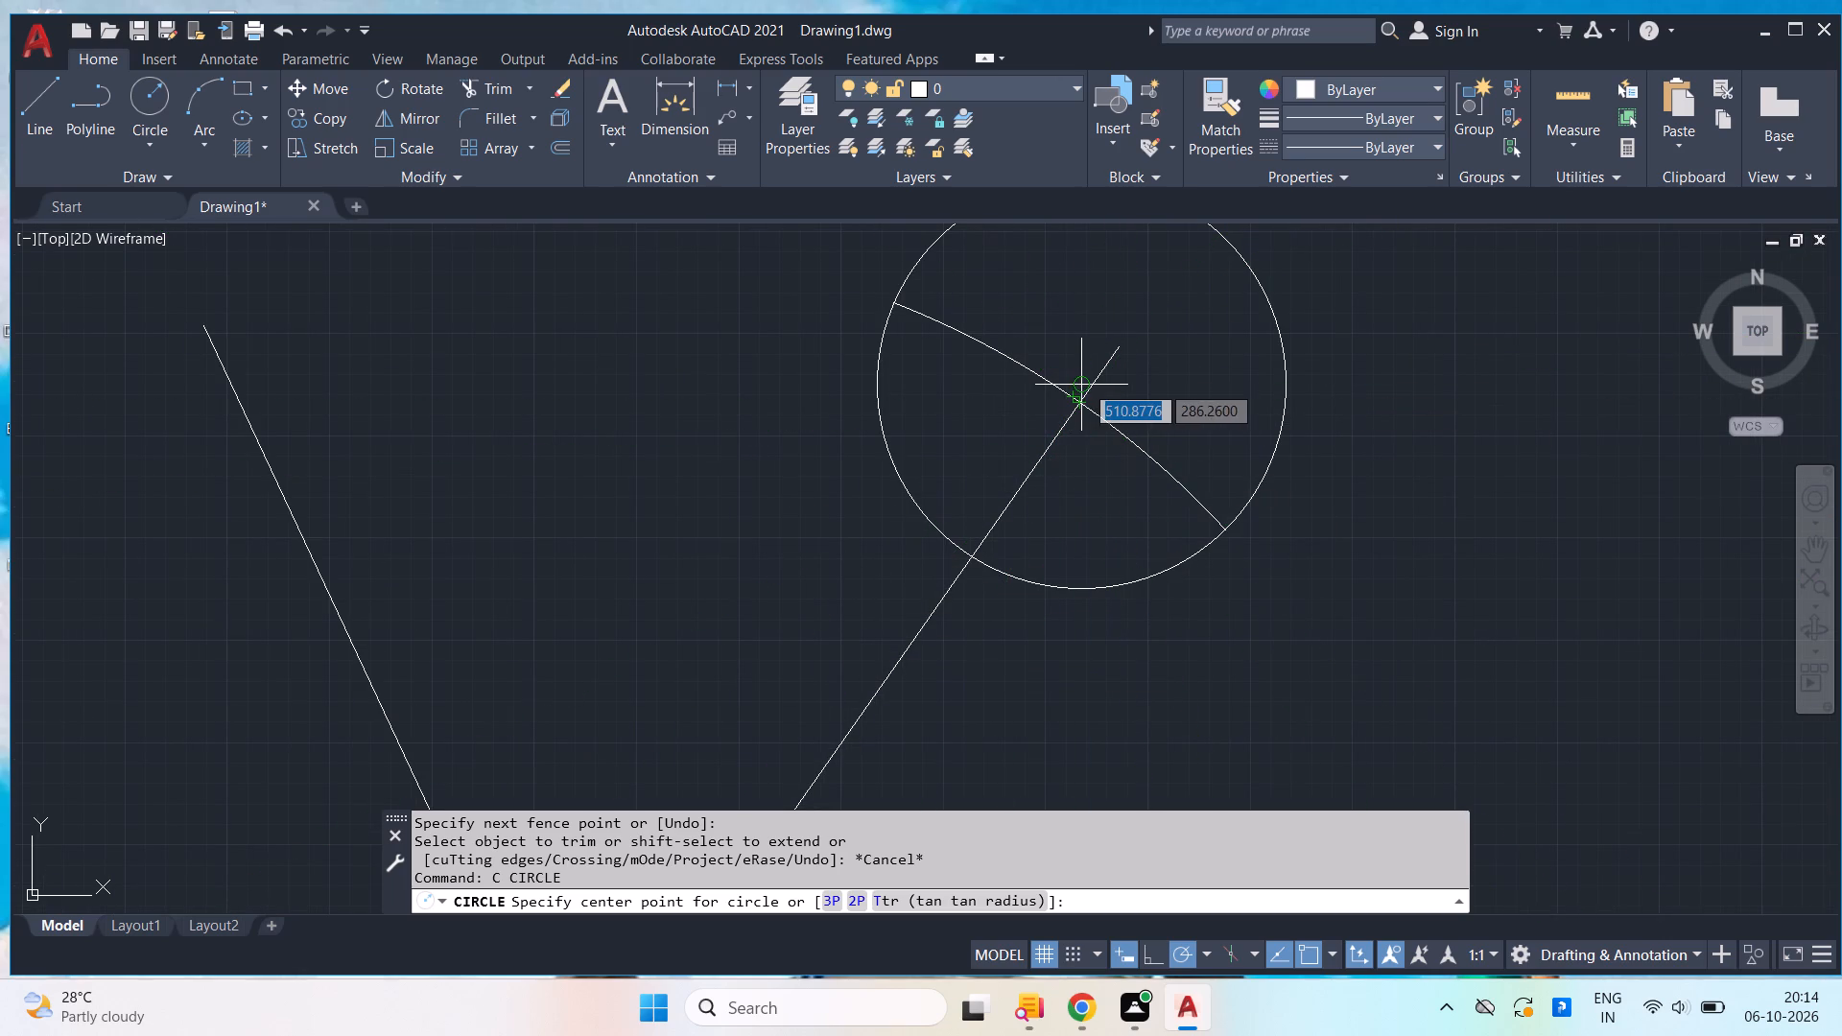
left_click(1084, 384)
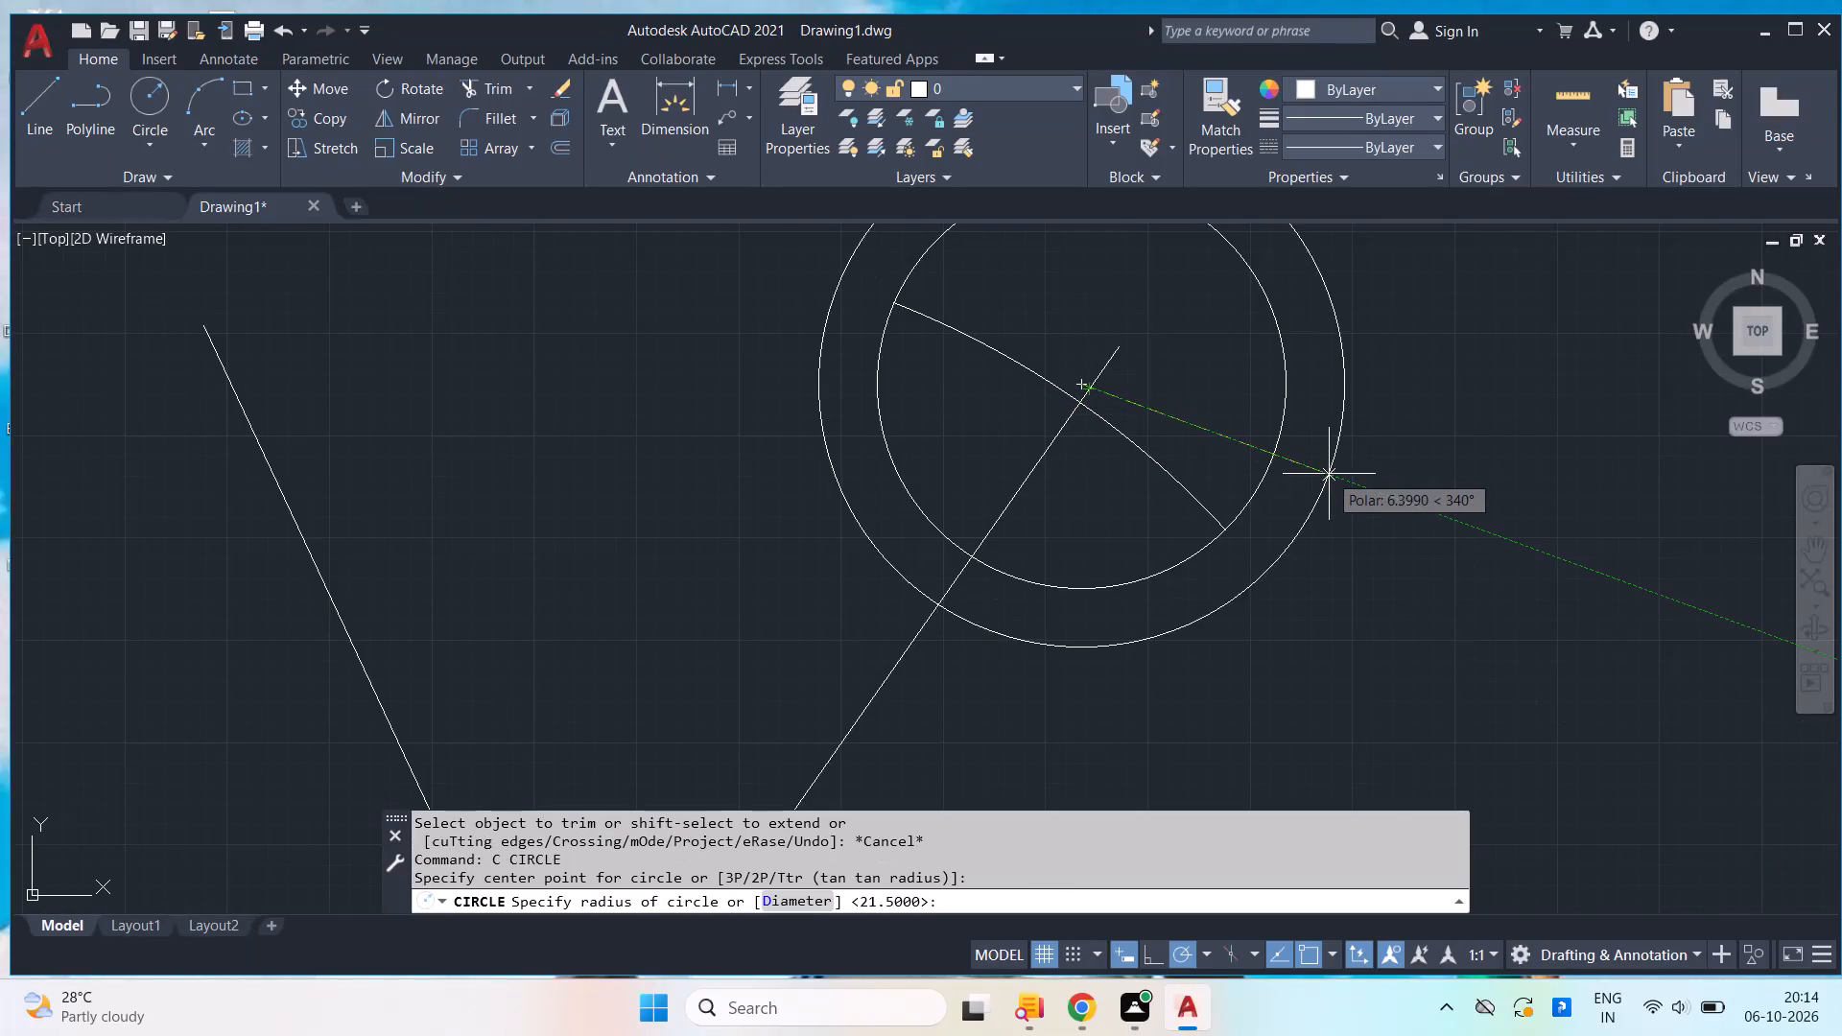
scroll(1287, 475, "down", 1)
middle_click_drag(1272, 475, 1229, 446)
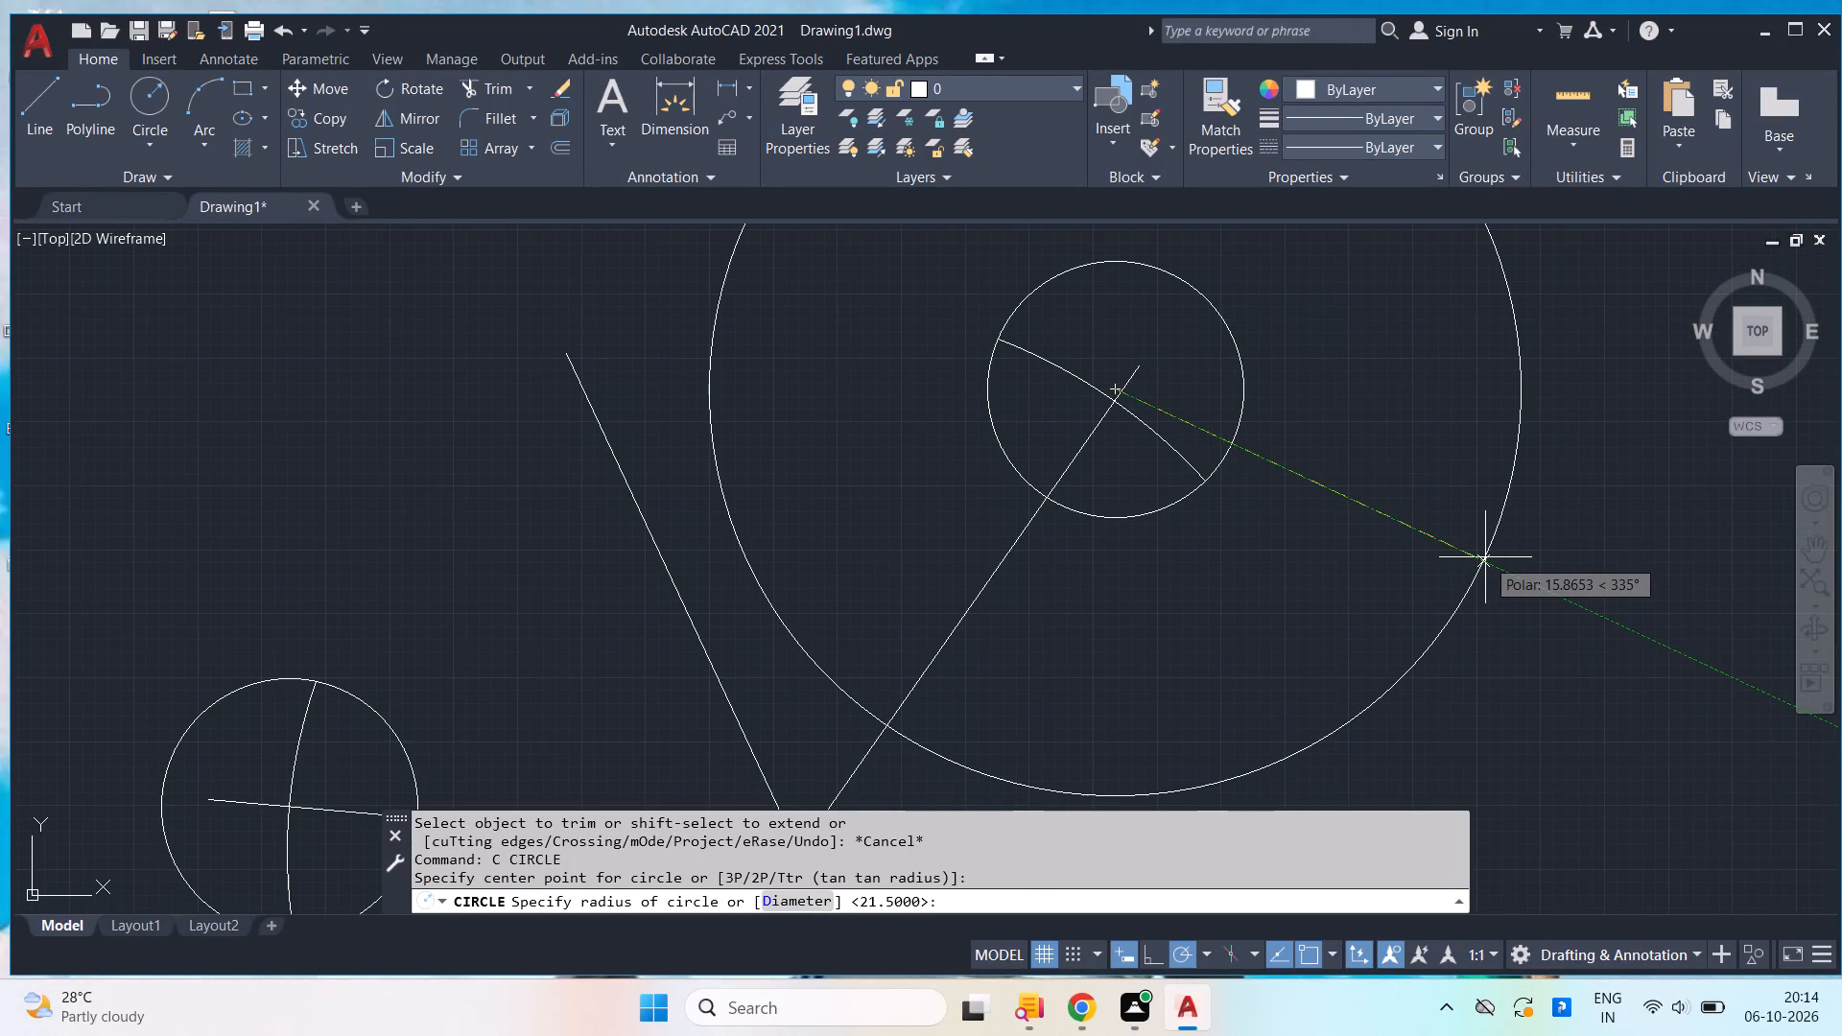
key("8")
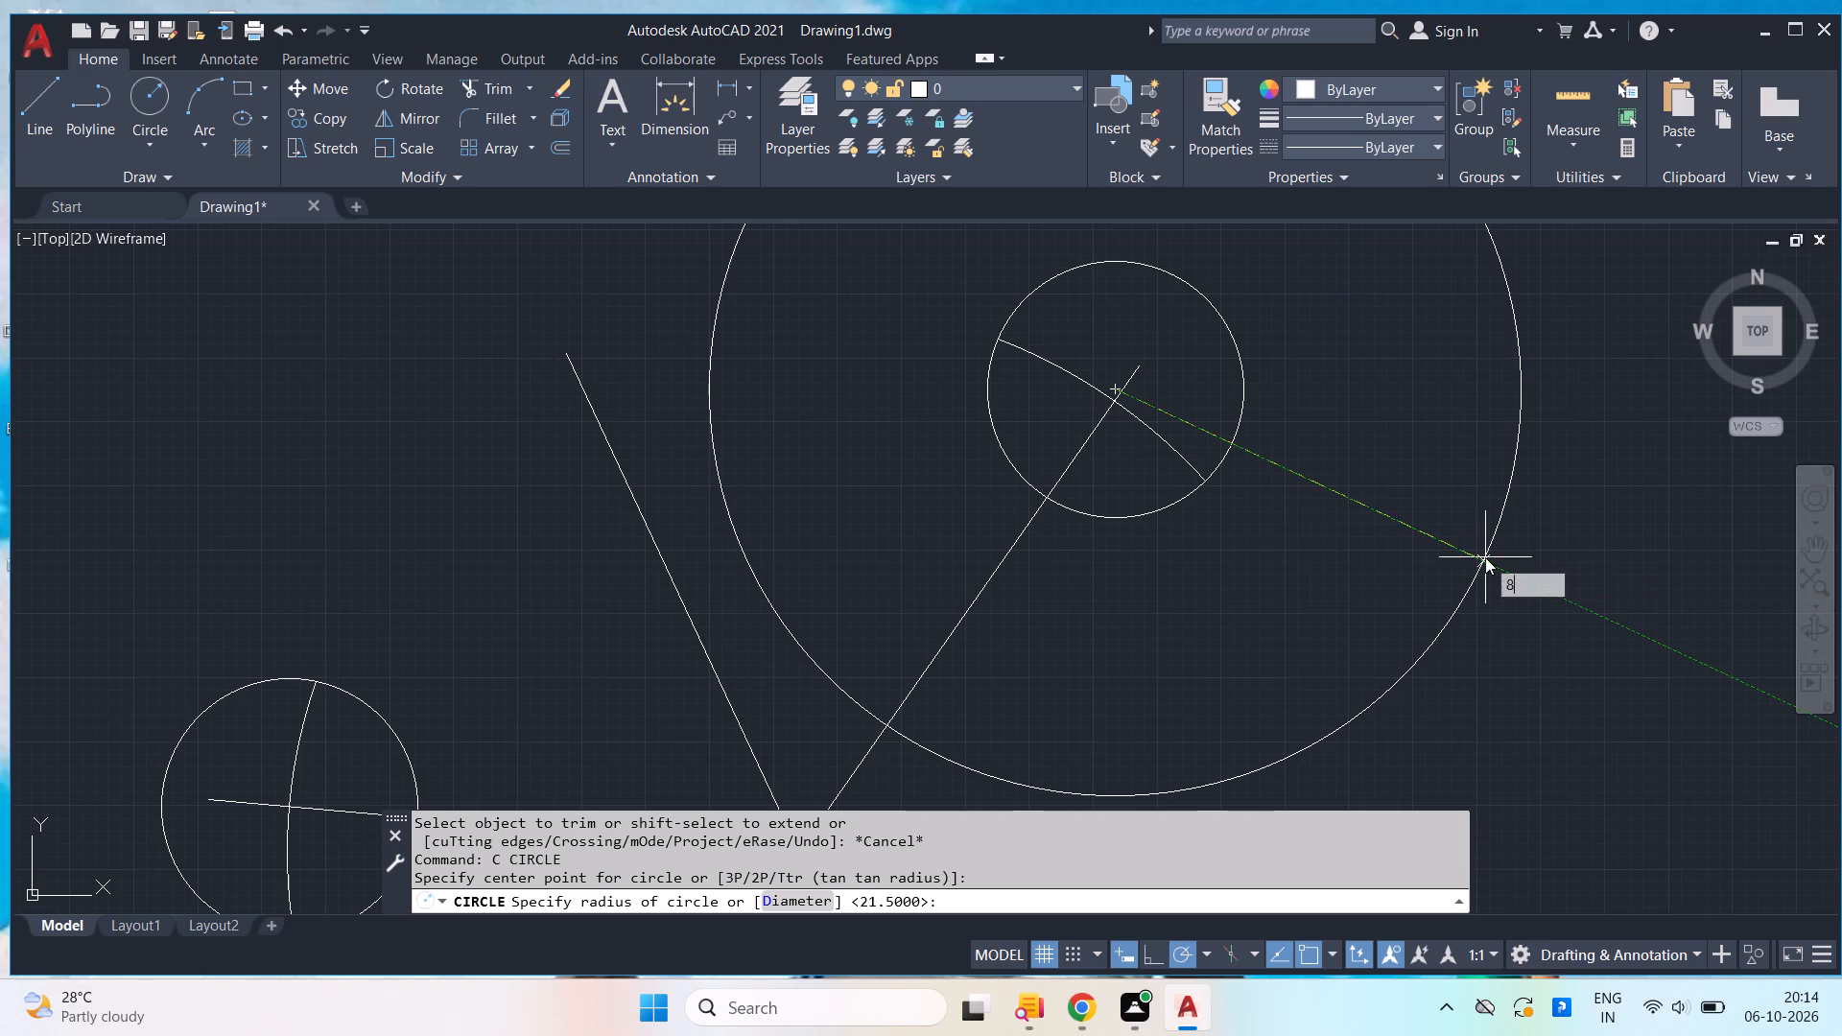
key("Return")
Erase the radius 21.5 arc inside the radius 5 circle on the mirrored line.
left_click(1157, 466)
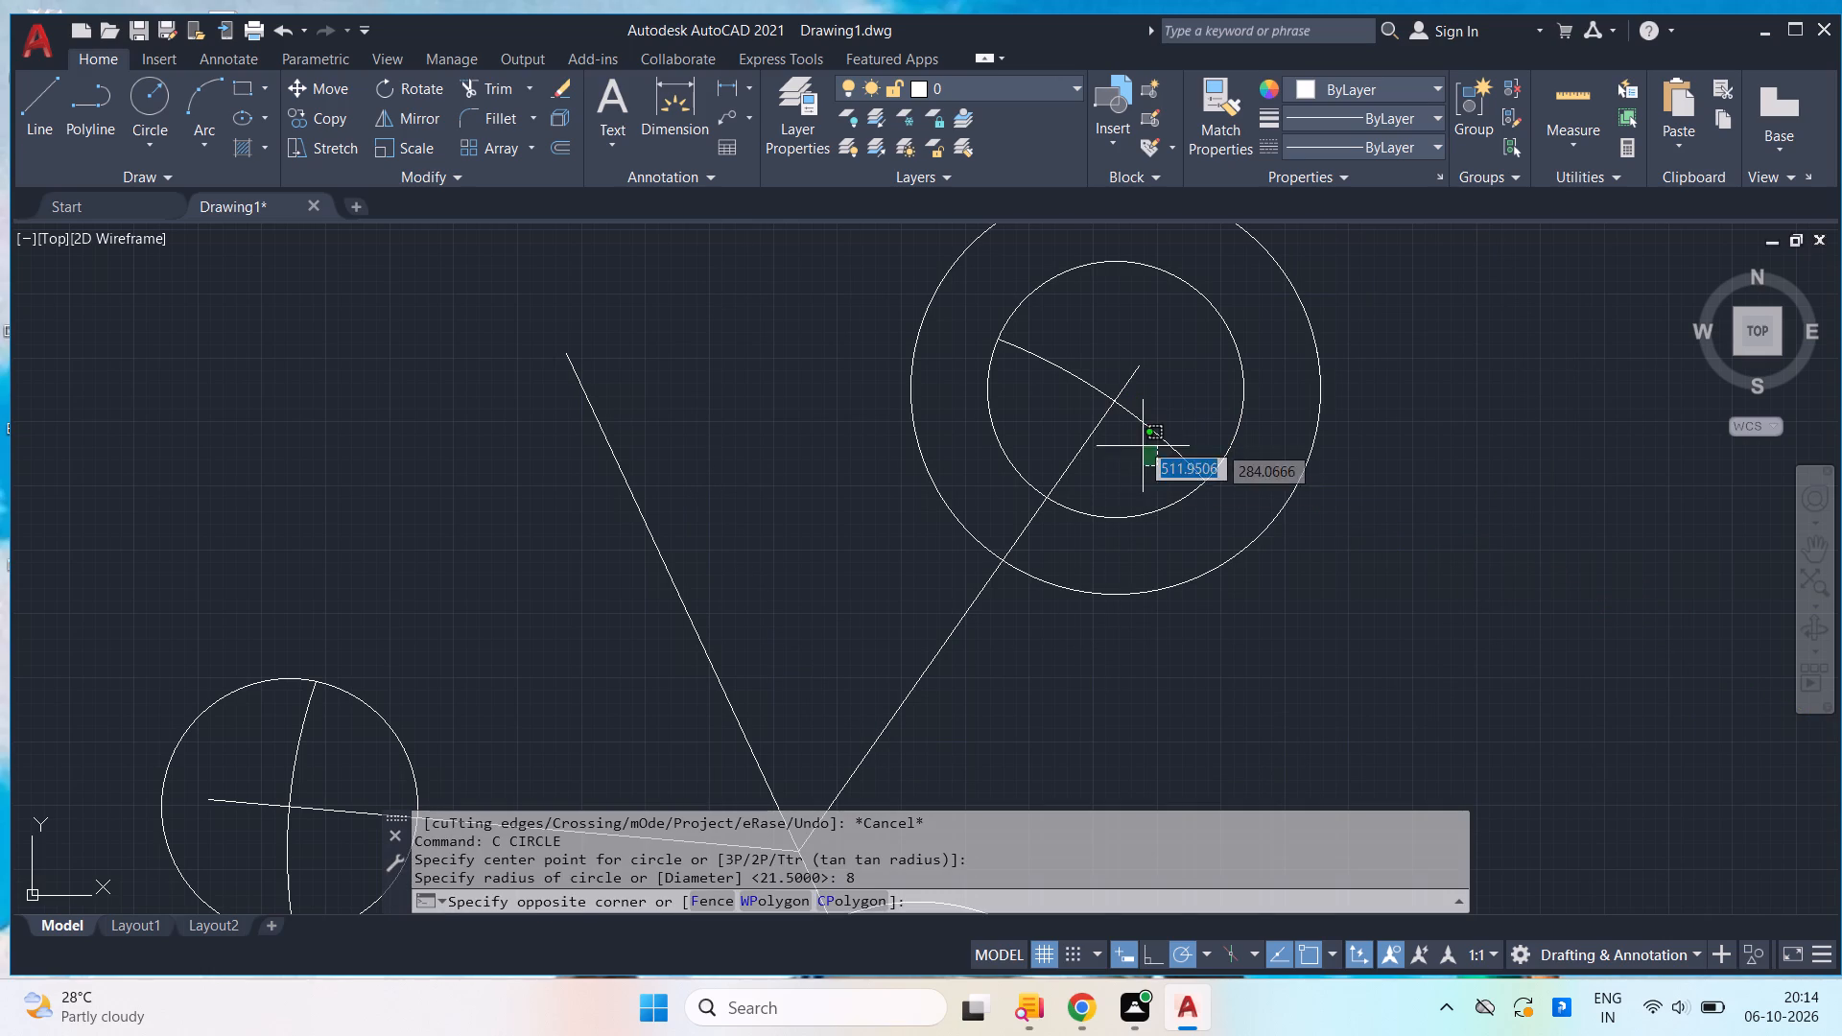
left_click(1128, 411)
key("Delete")
Draw a circle of radius 21.5 centred where the 175° line, the mirrored line and the slanted line meet.
scroll(1118, 479, "down", 2)
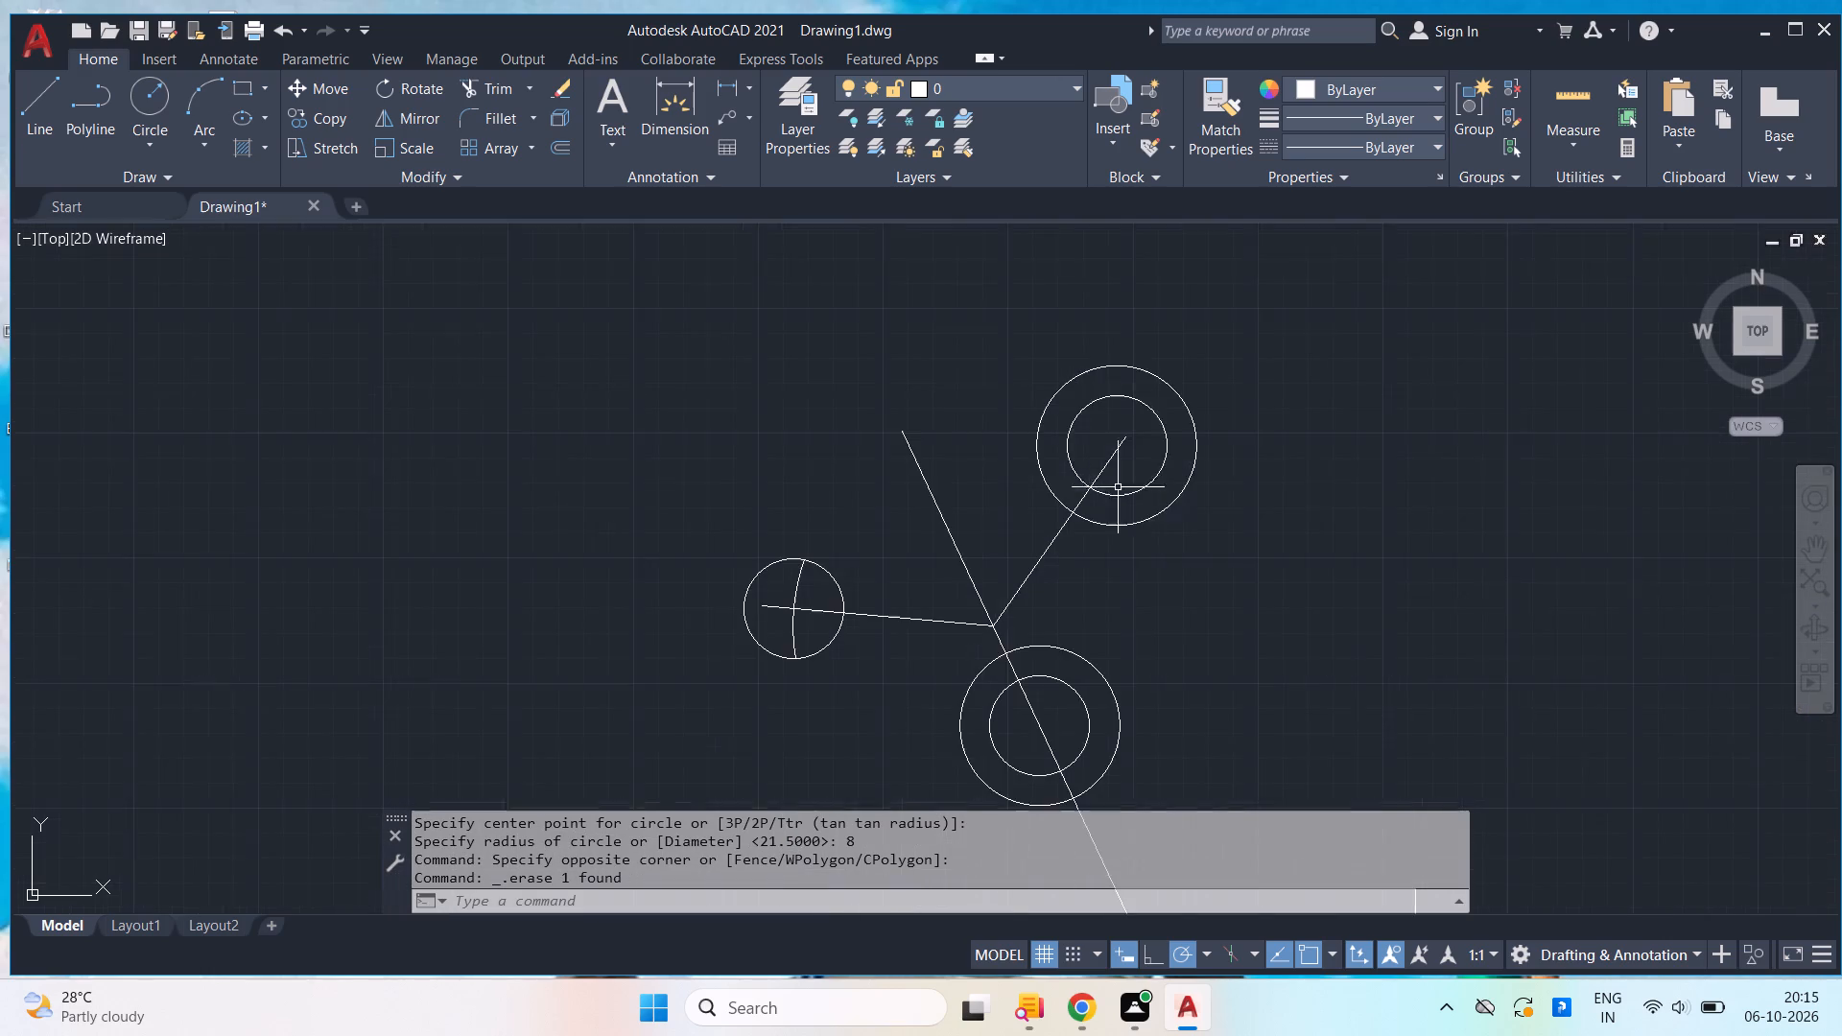
middle_click_drag(1155, 525, 1127, 496)
scroll(1155, 526, "down", 1)
key("c")
key("space")
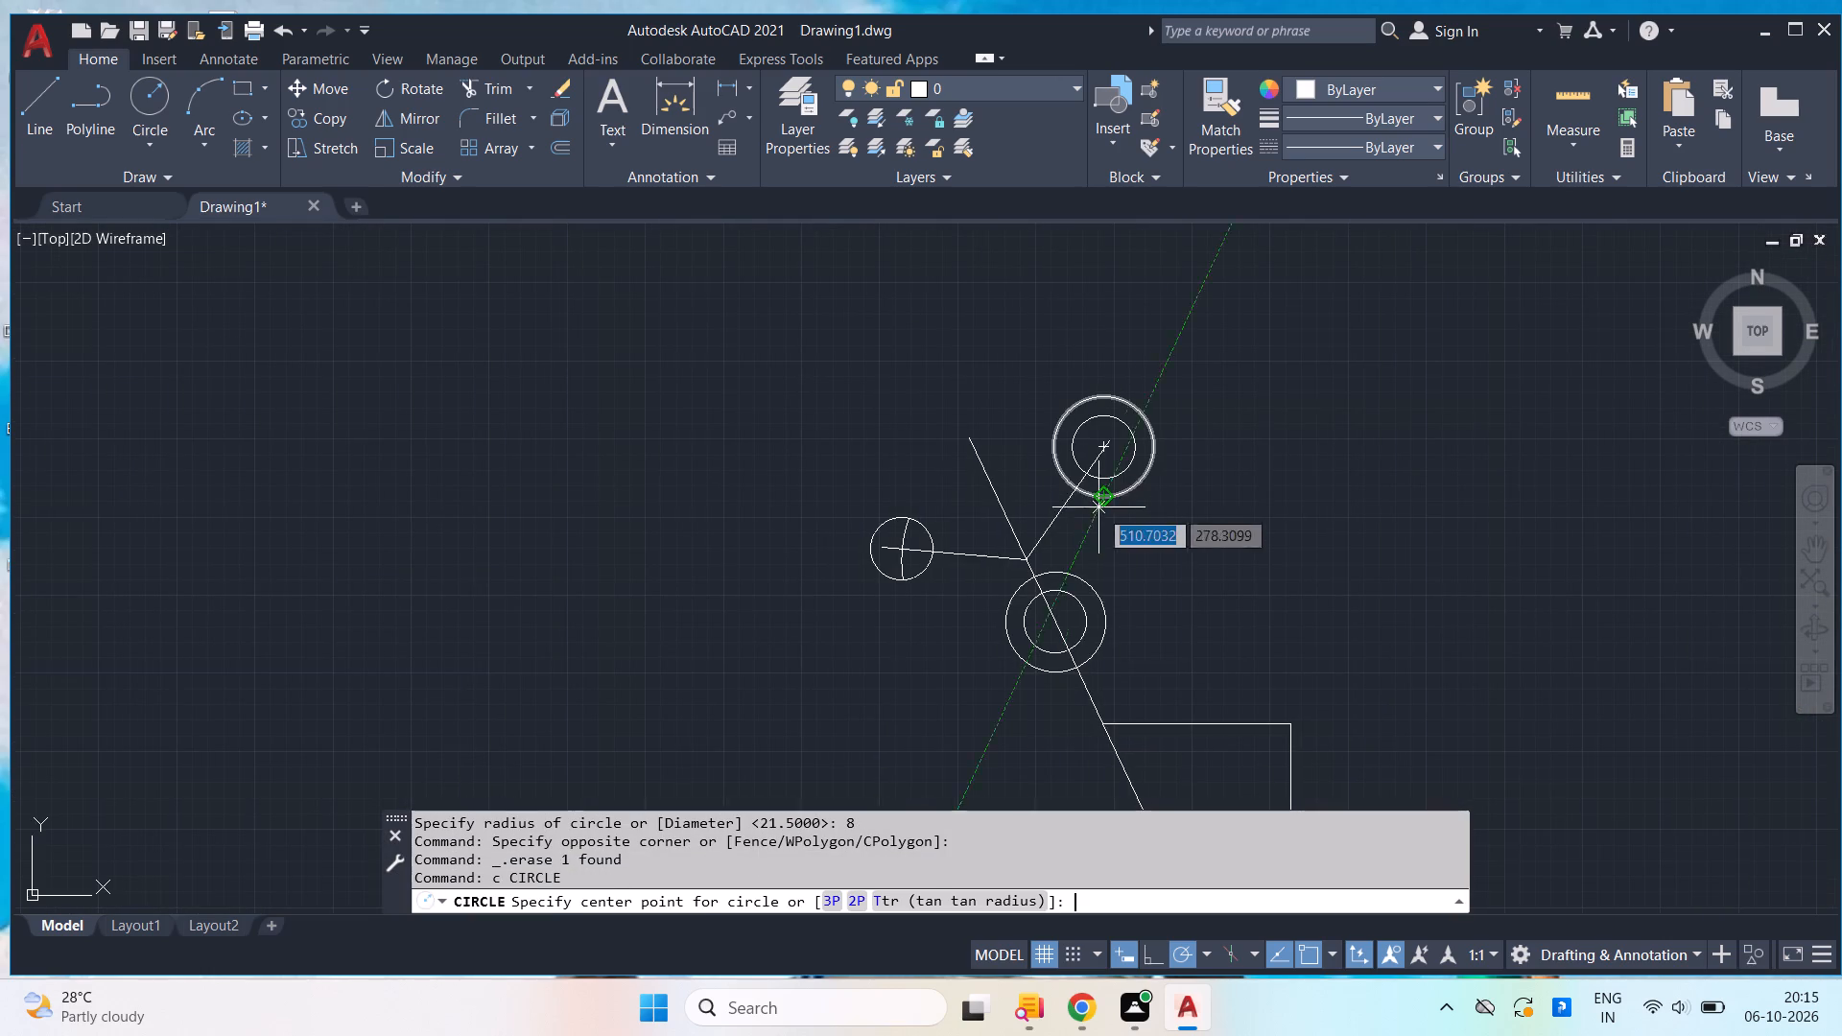
scroll(1073, 535, "up", 3)
left_click(877, 633)
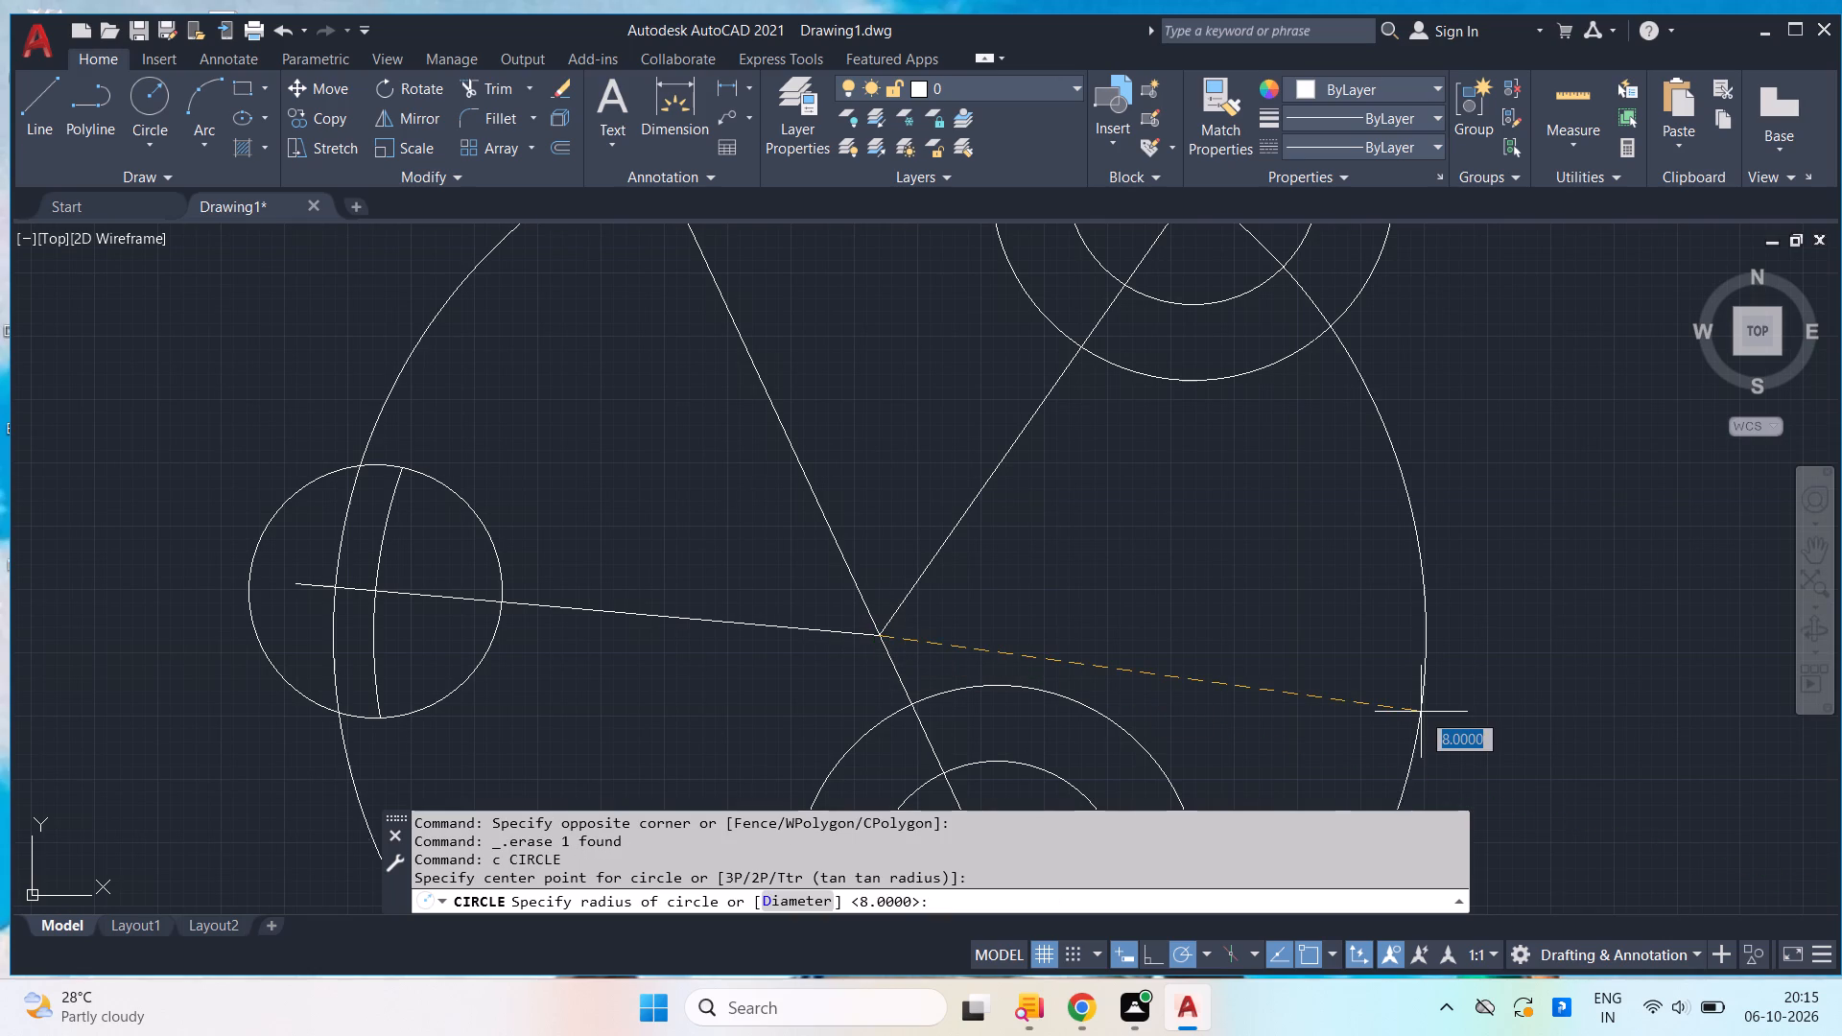
type("21.5")
key("Return")
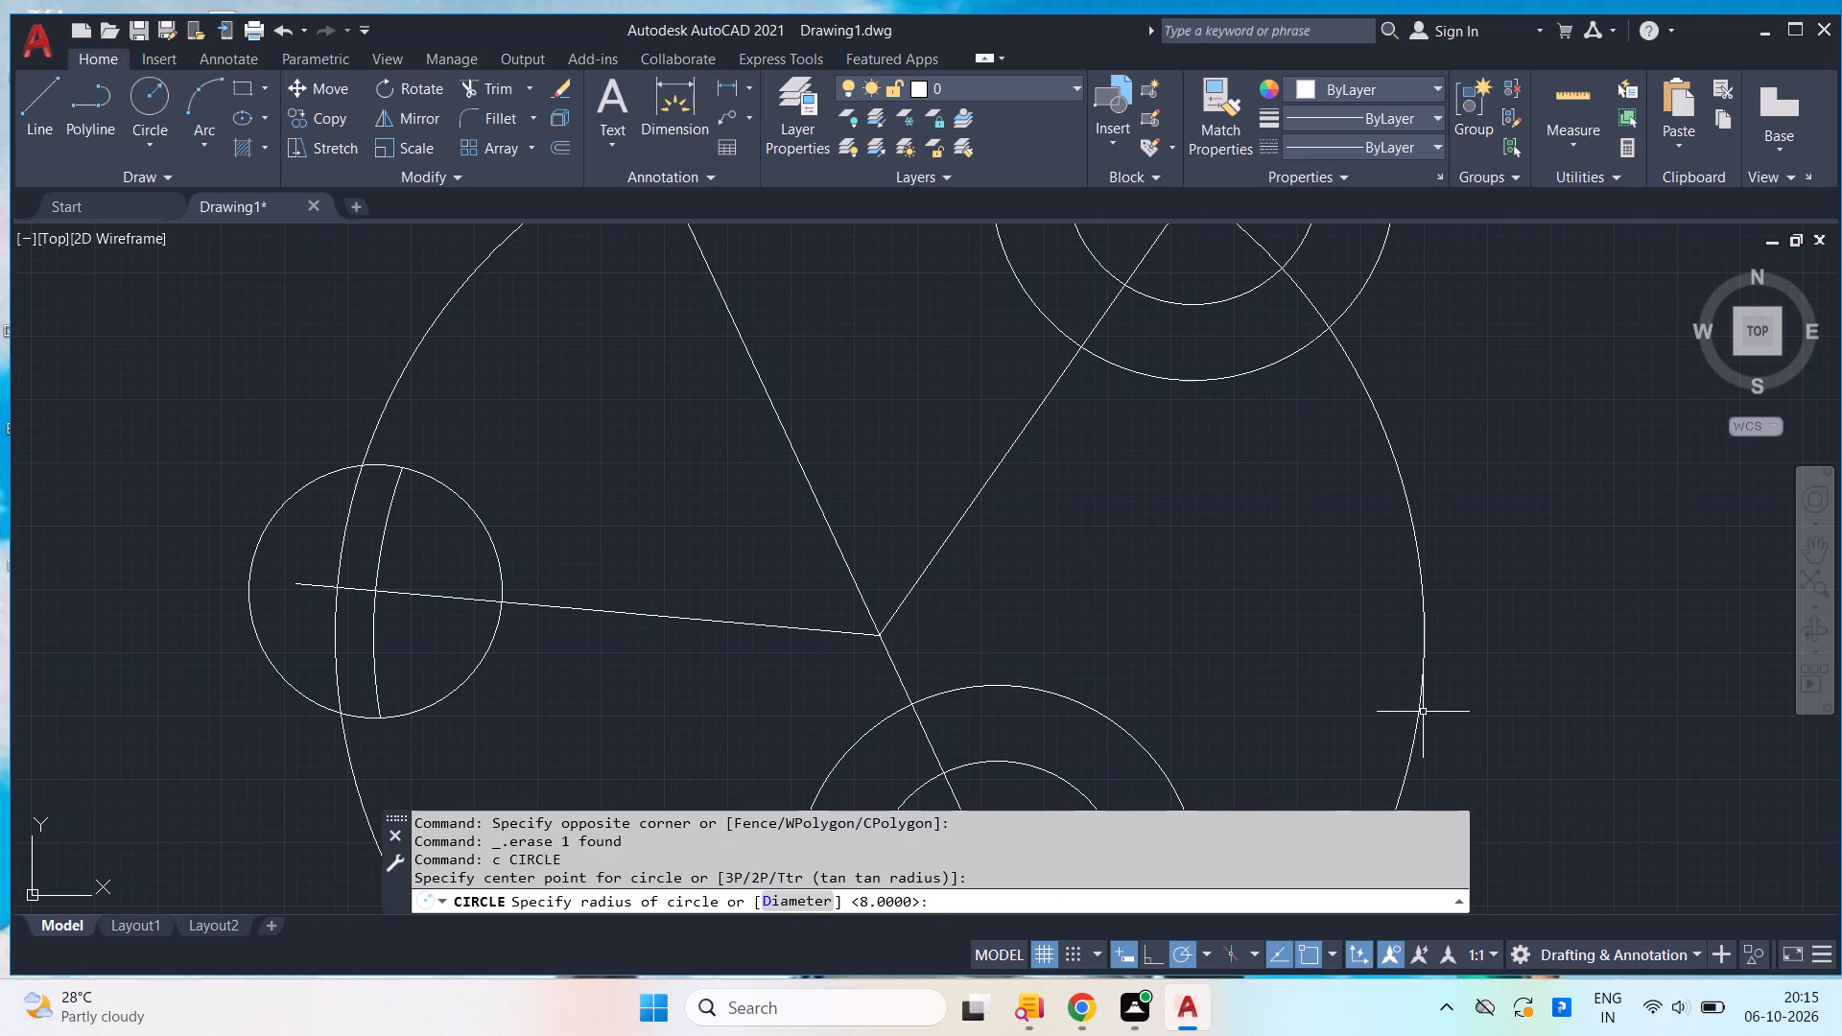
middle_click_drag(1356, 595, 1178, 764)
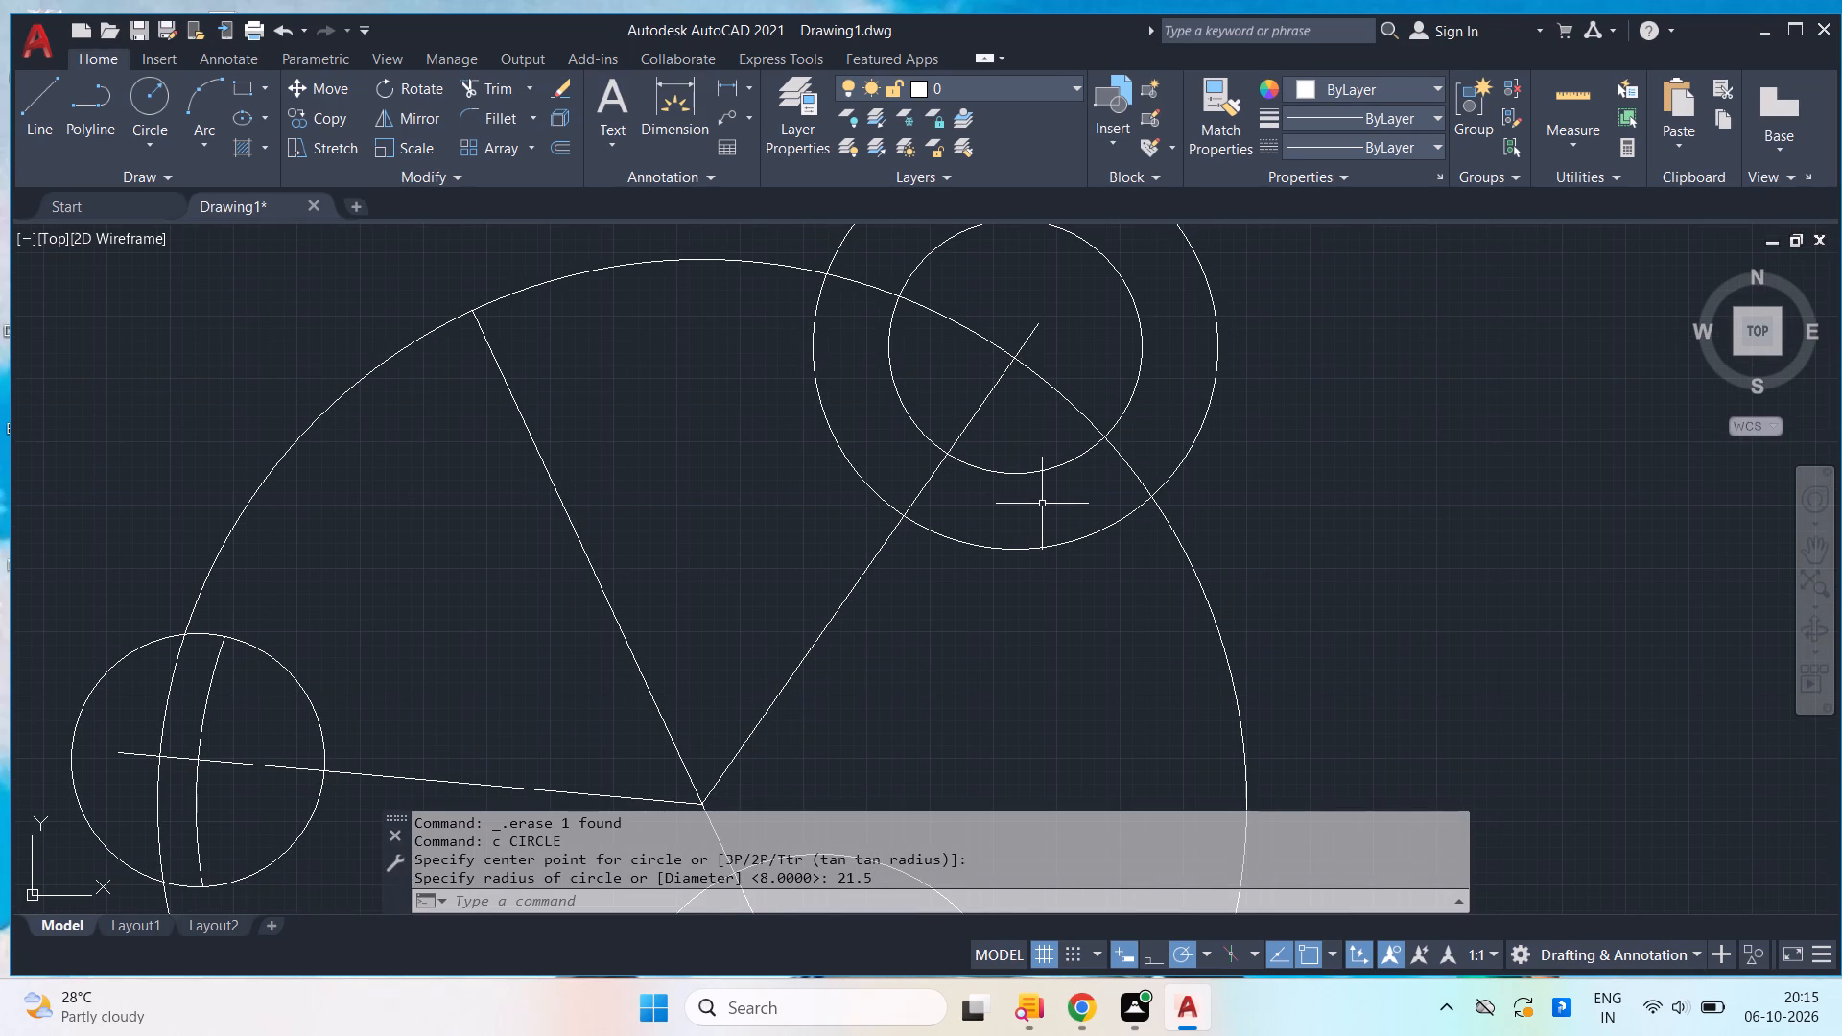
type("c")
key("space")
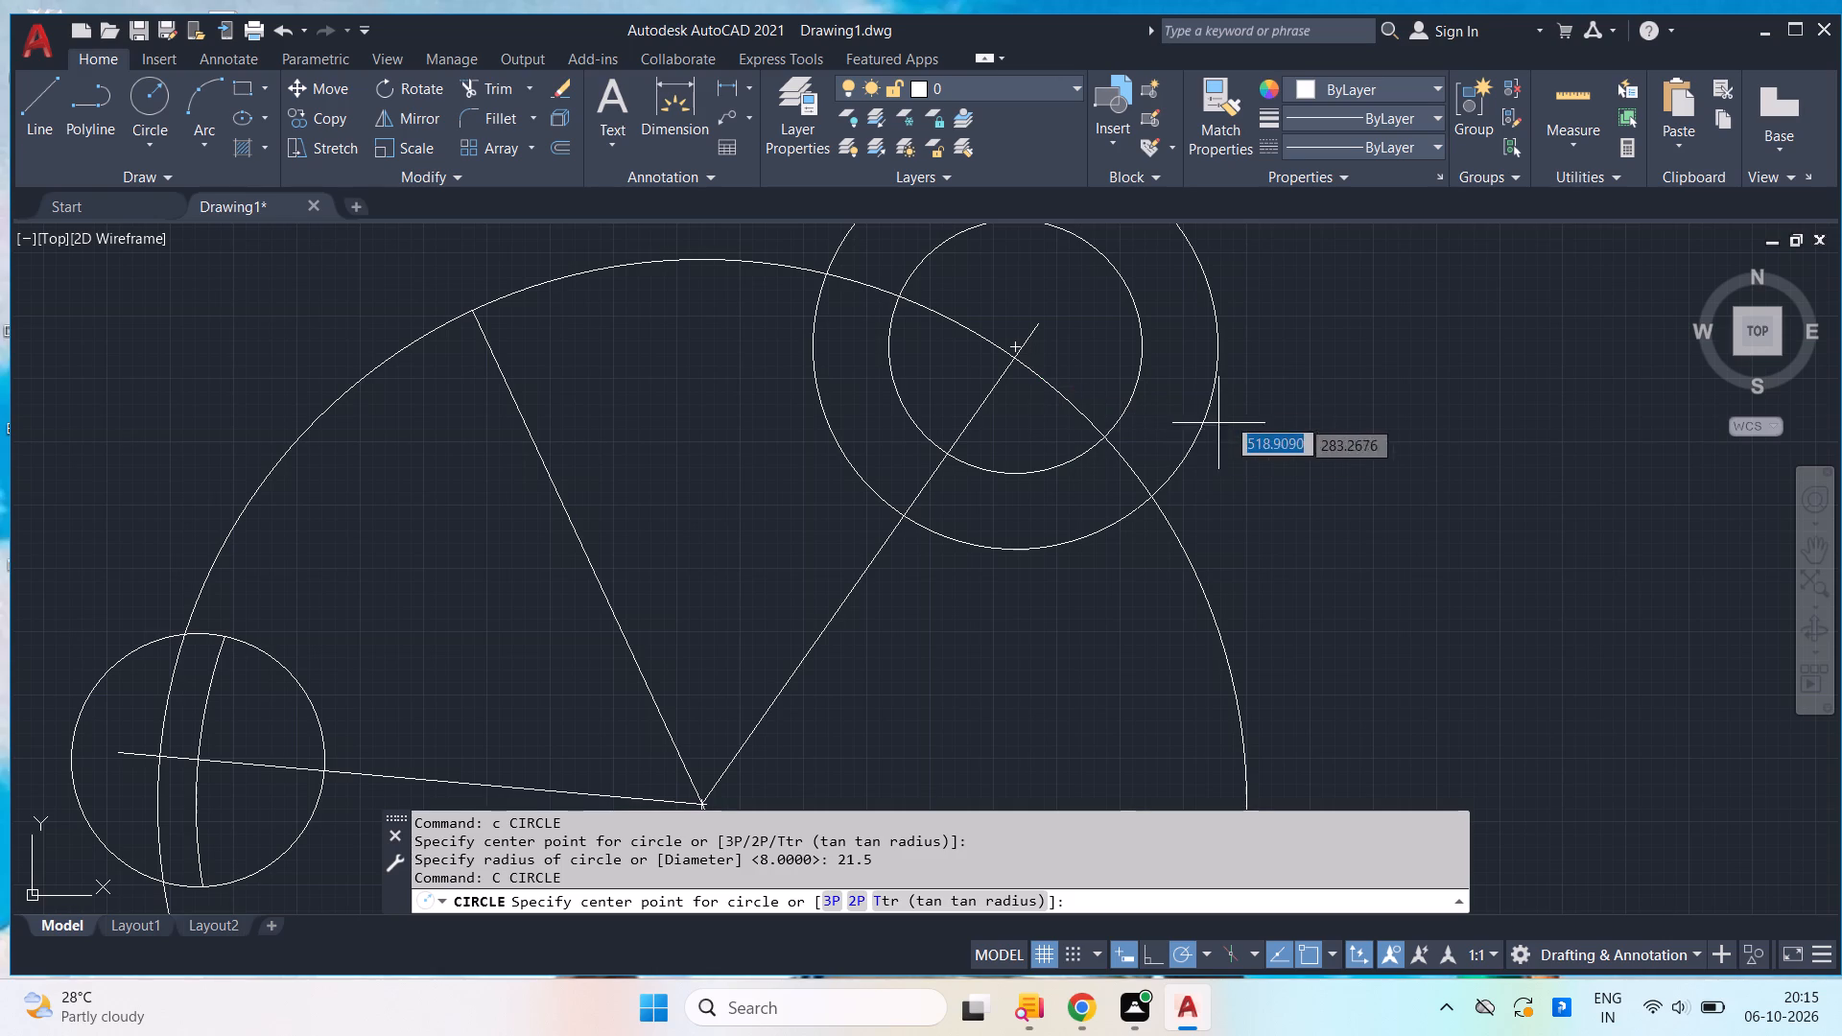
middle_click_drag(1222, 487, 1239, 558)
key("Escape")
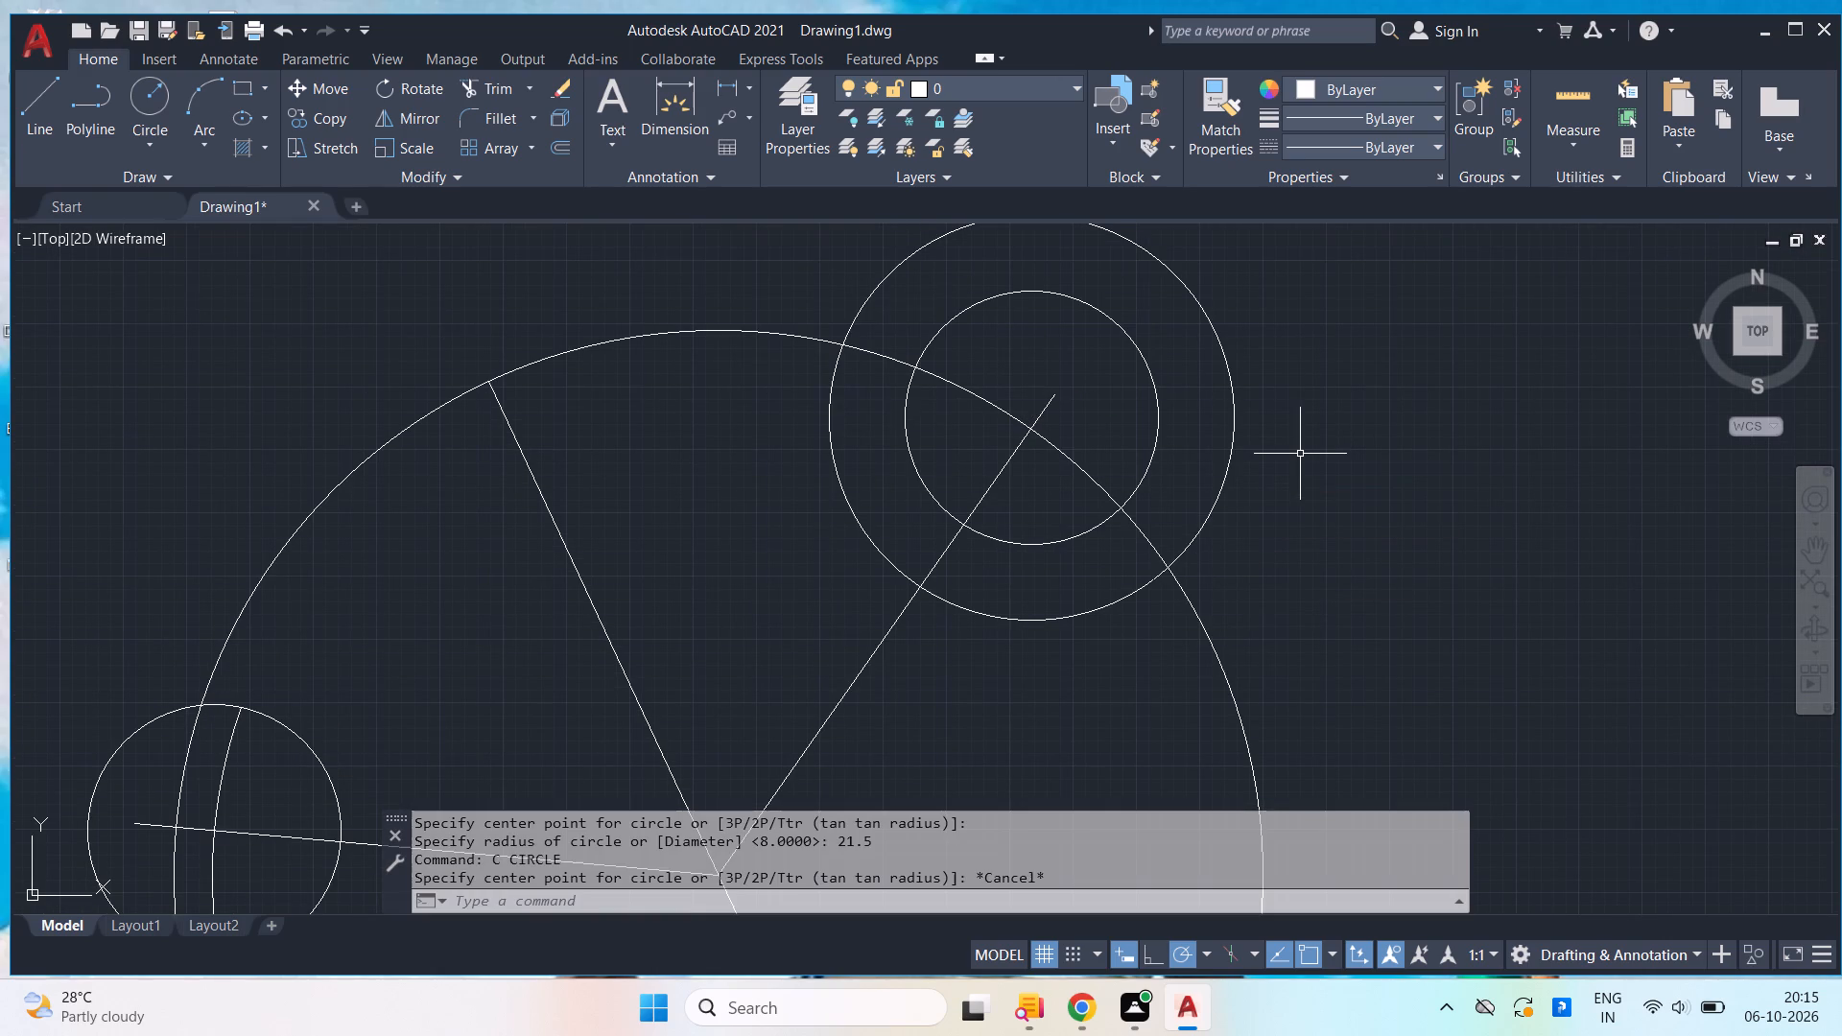
Move the mirrored line's radius 5 and radius 8 circles from their centre to the line's intersection with the radius 21.5 circle.
left_click_drag(1454, 478, 1428, 465)
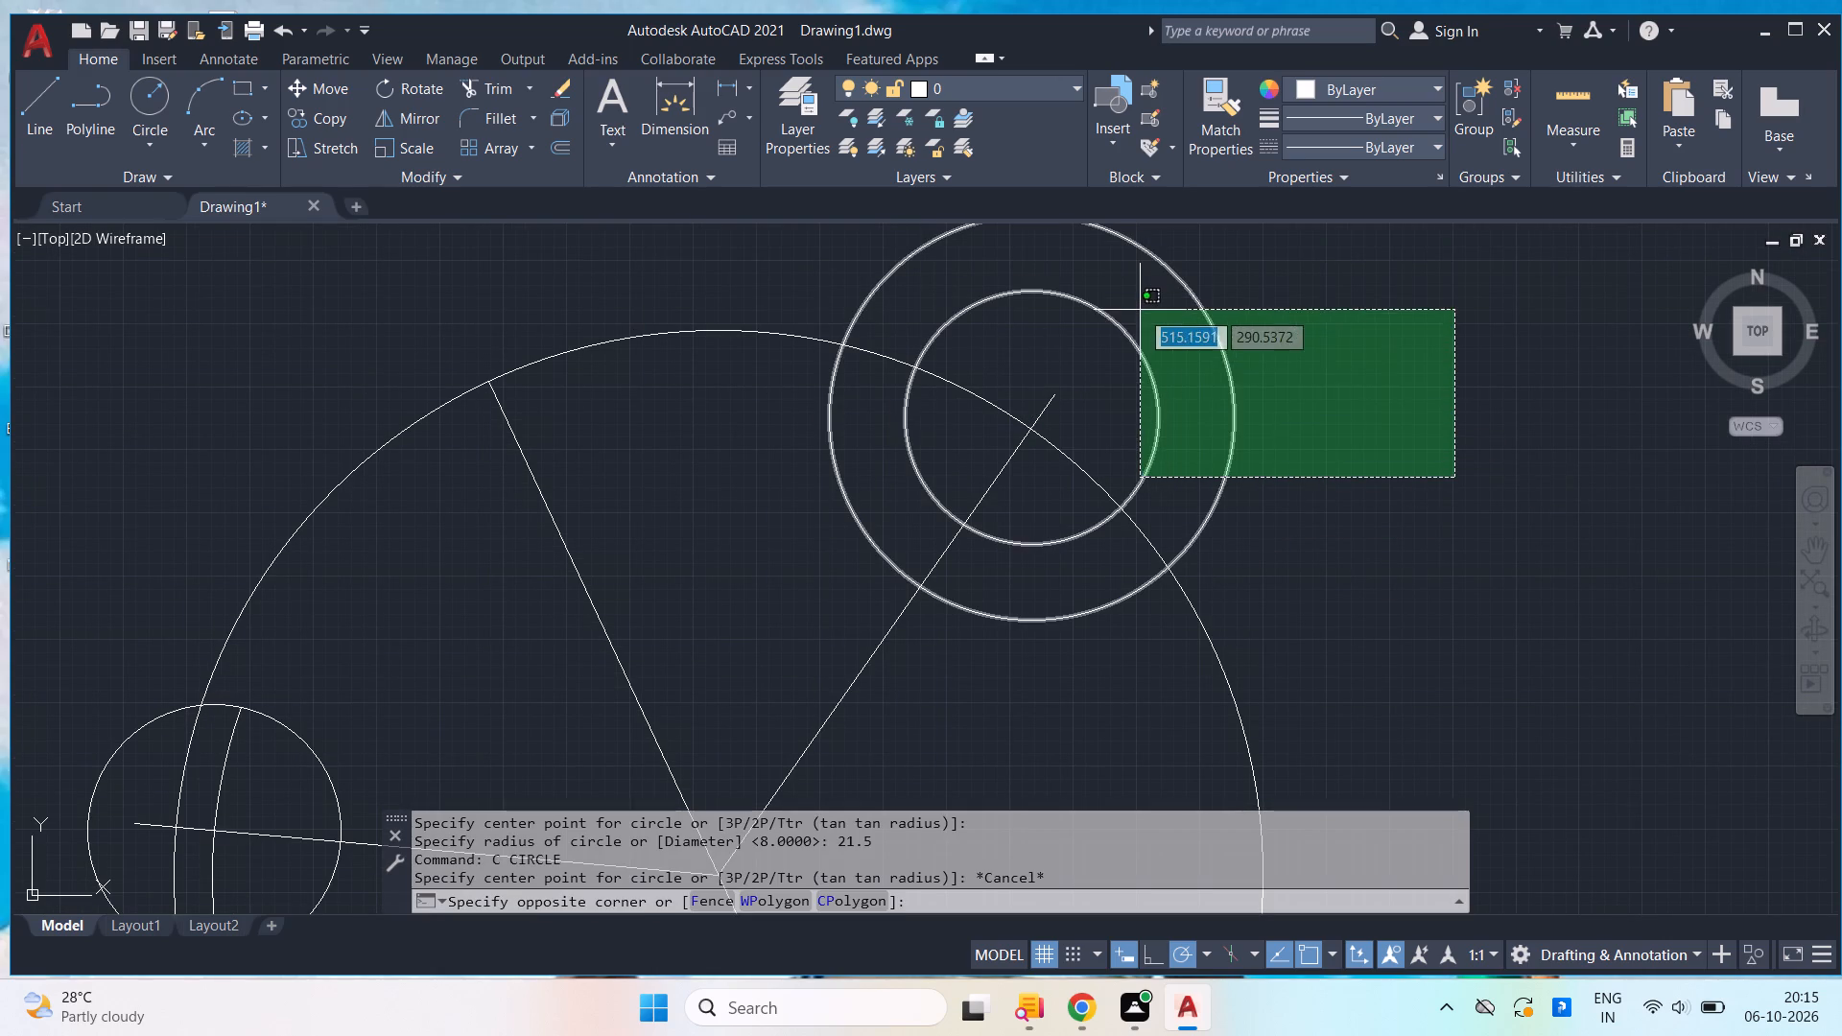
left_click(1140, 310)
key("m")
key("Return")
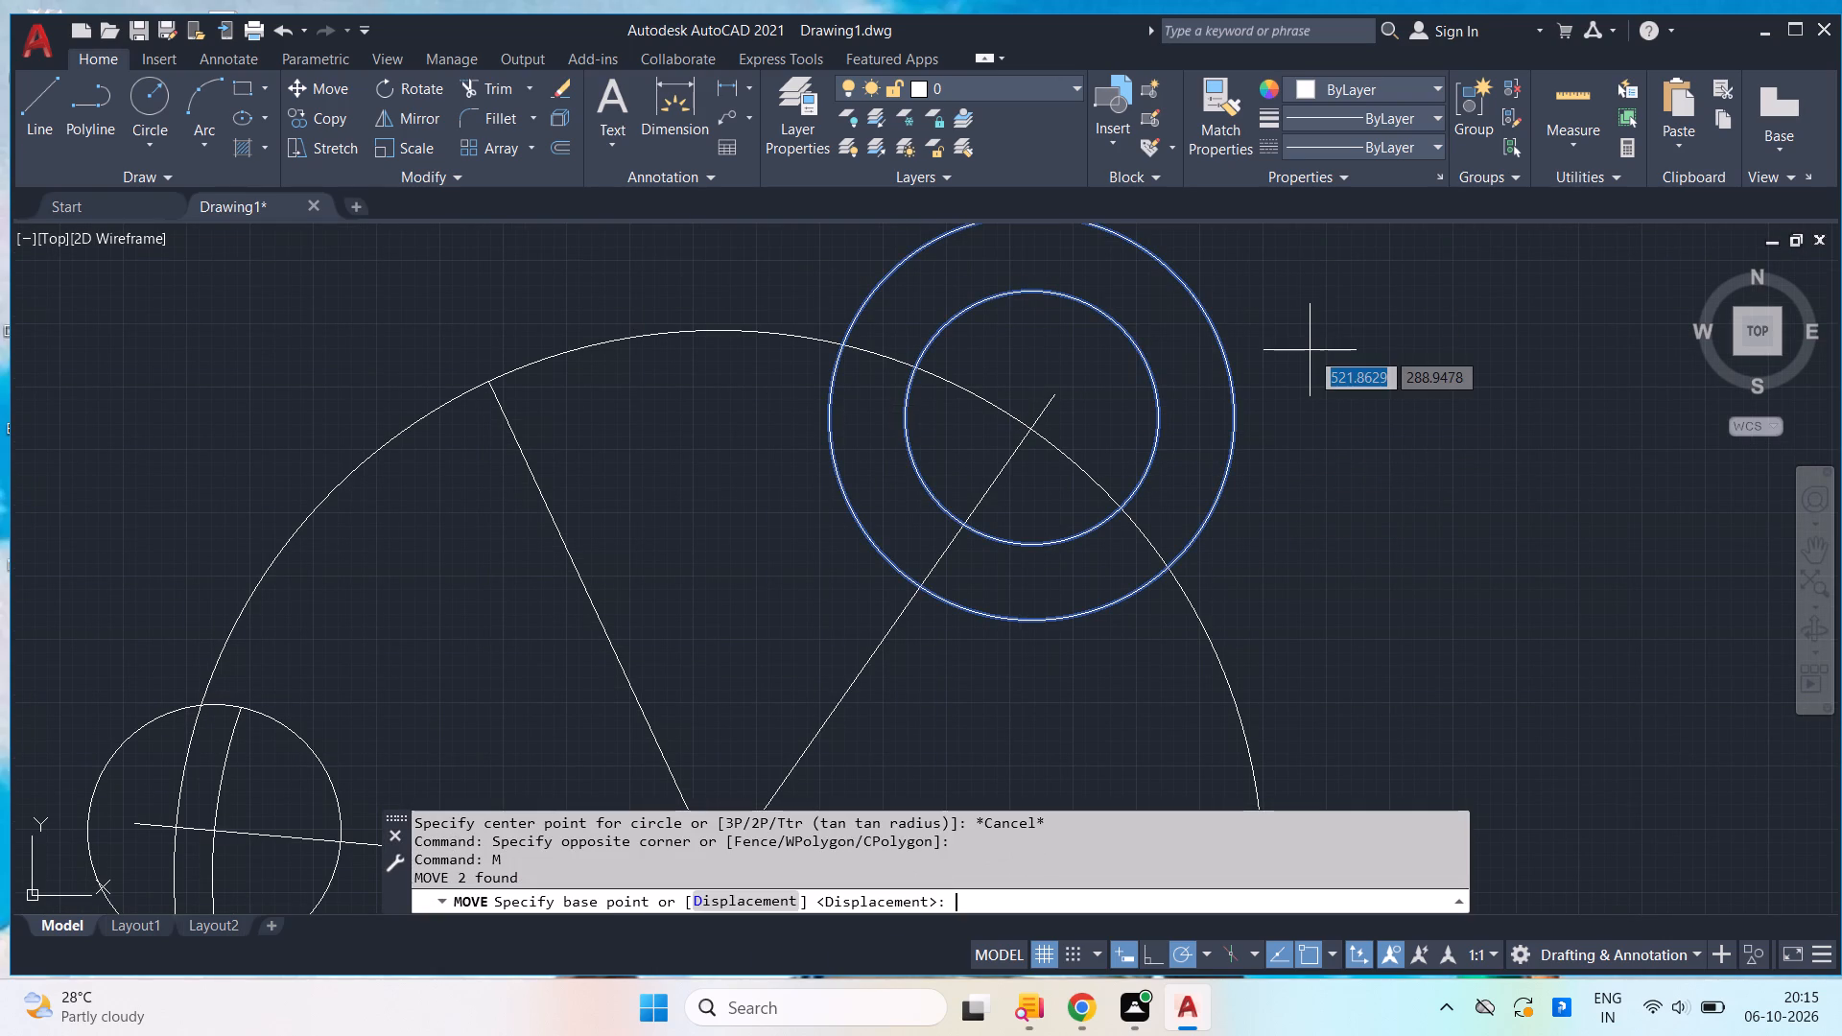
left_click(1038, 418)
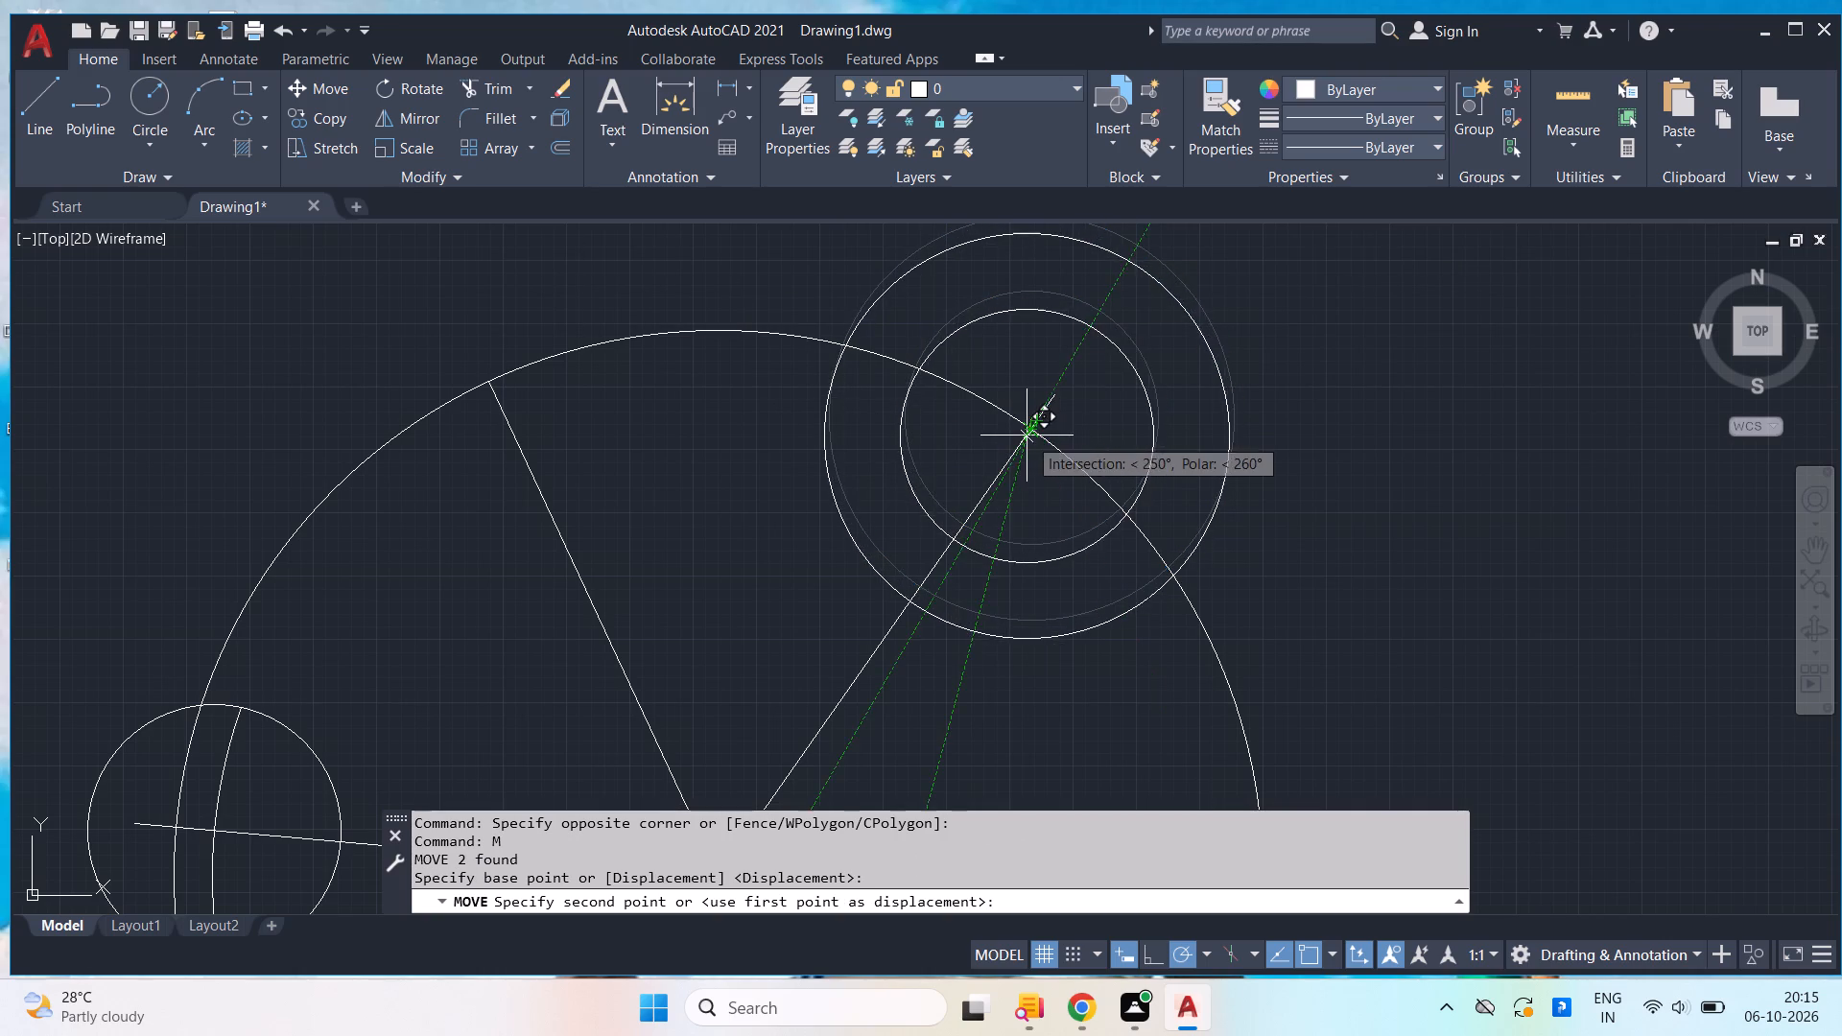
scroll(1033, 430, "up", 4)
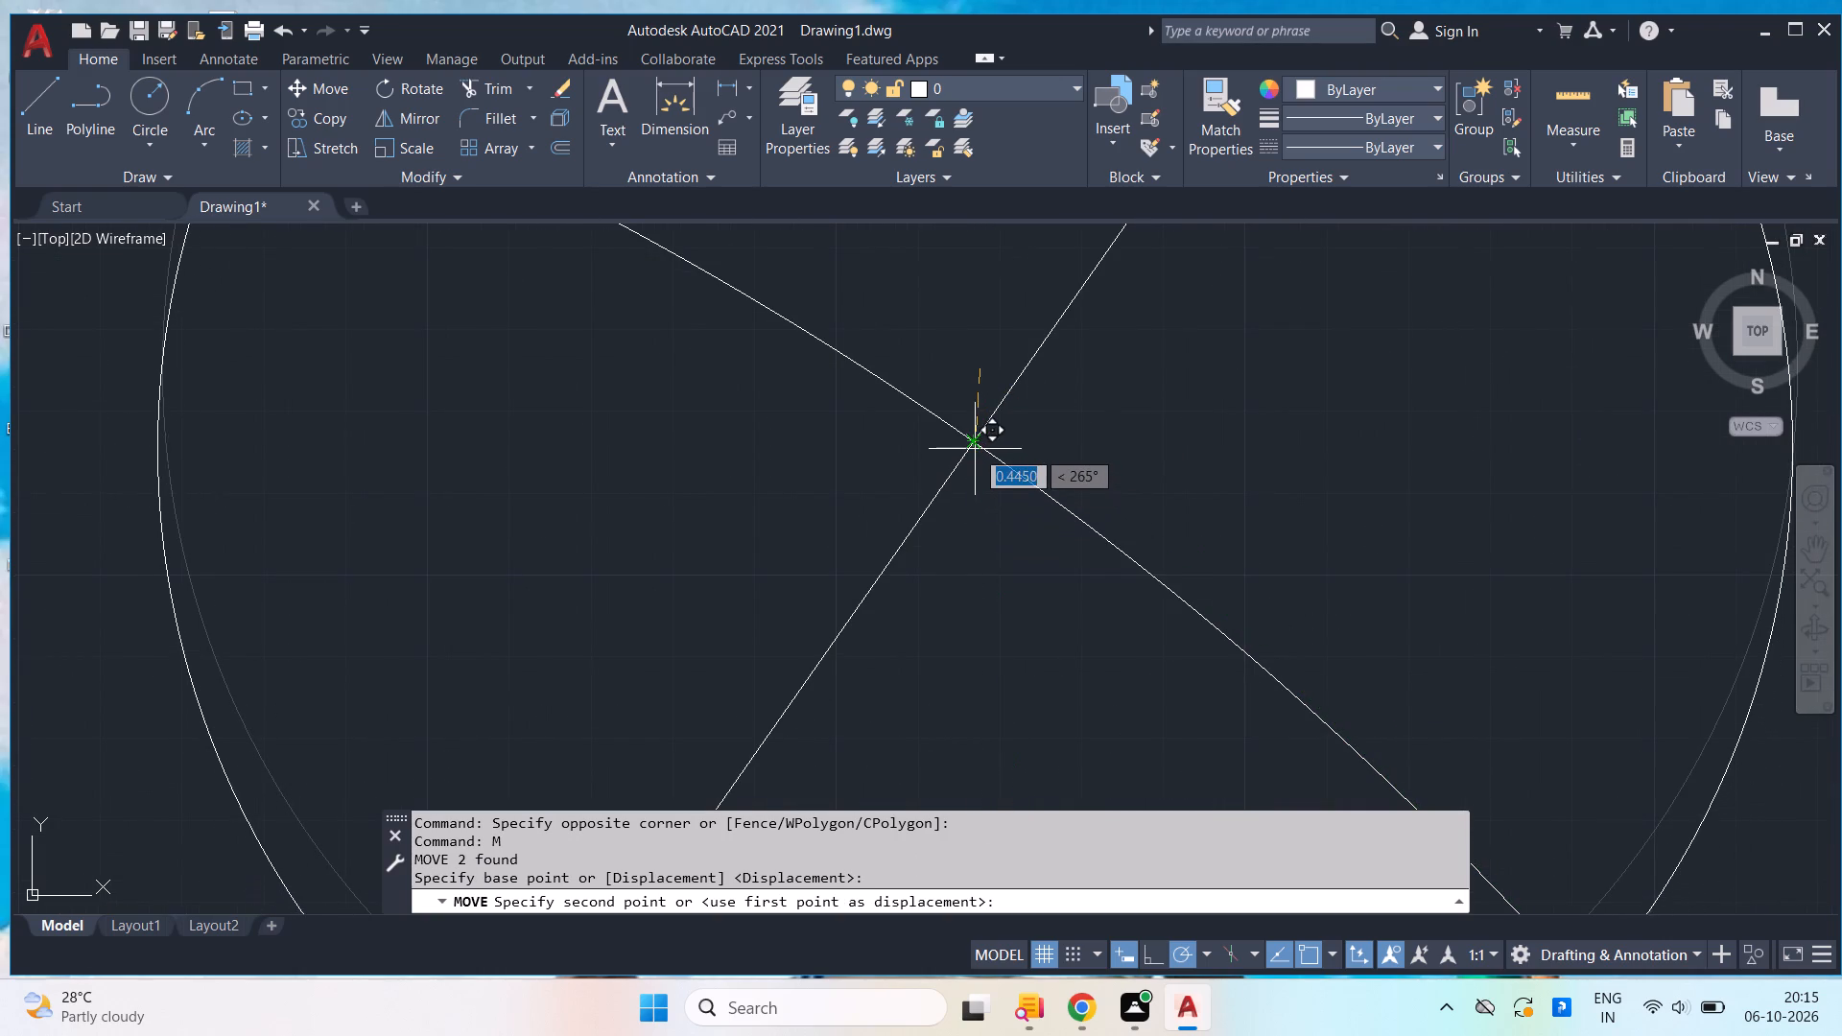
left_click(974, 443)
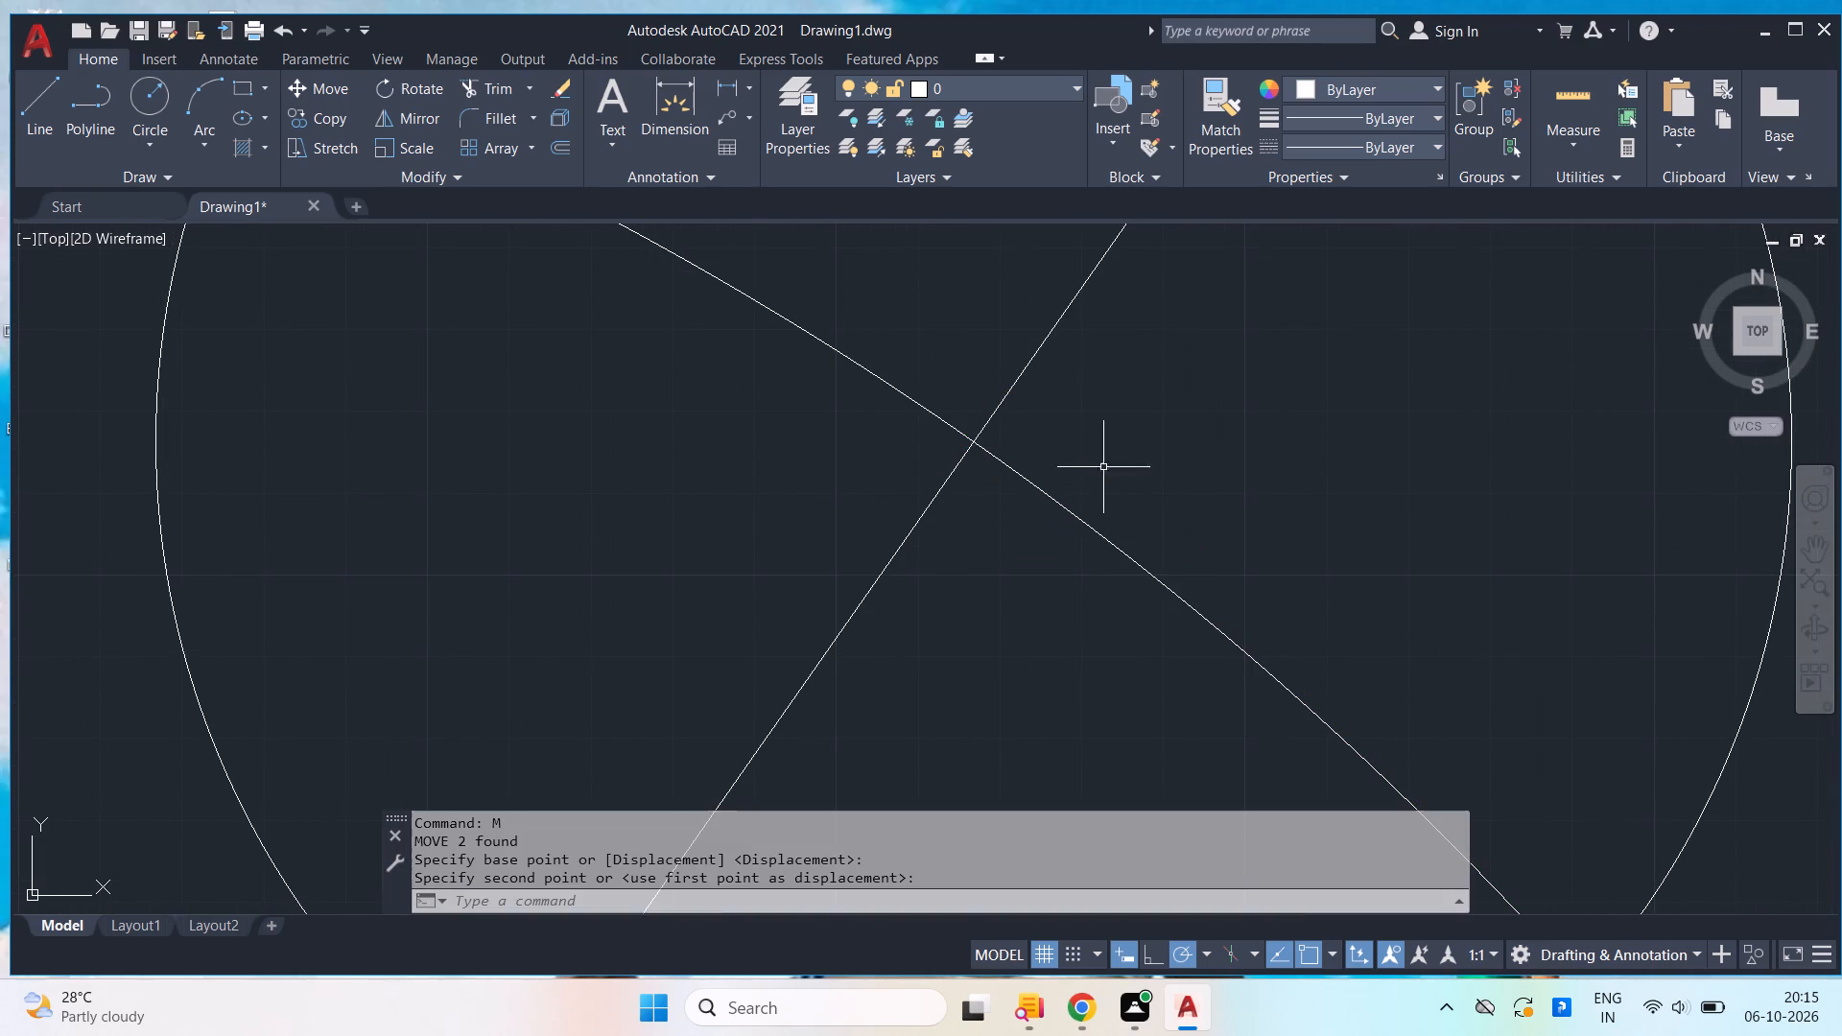
Trim away the radius 21.5 circle's portions outside the circles on the 175° line and the mirrored line.
scroll(1337, 507, "down", 6)
middle_click_drag(1434, 530, 1357, 411)
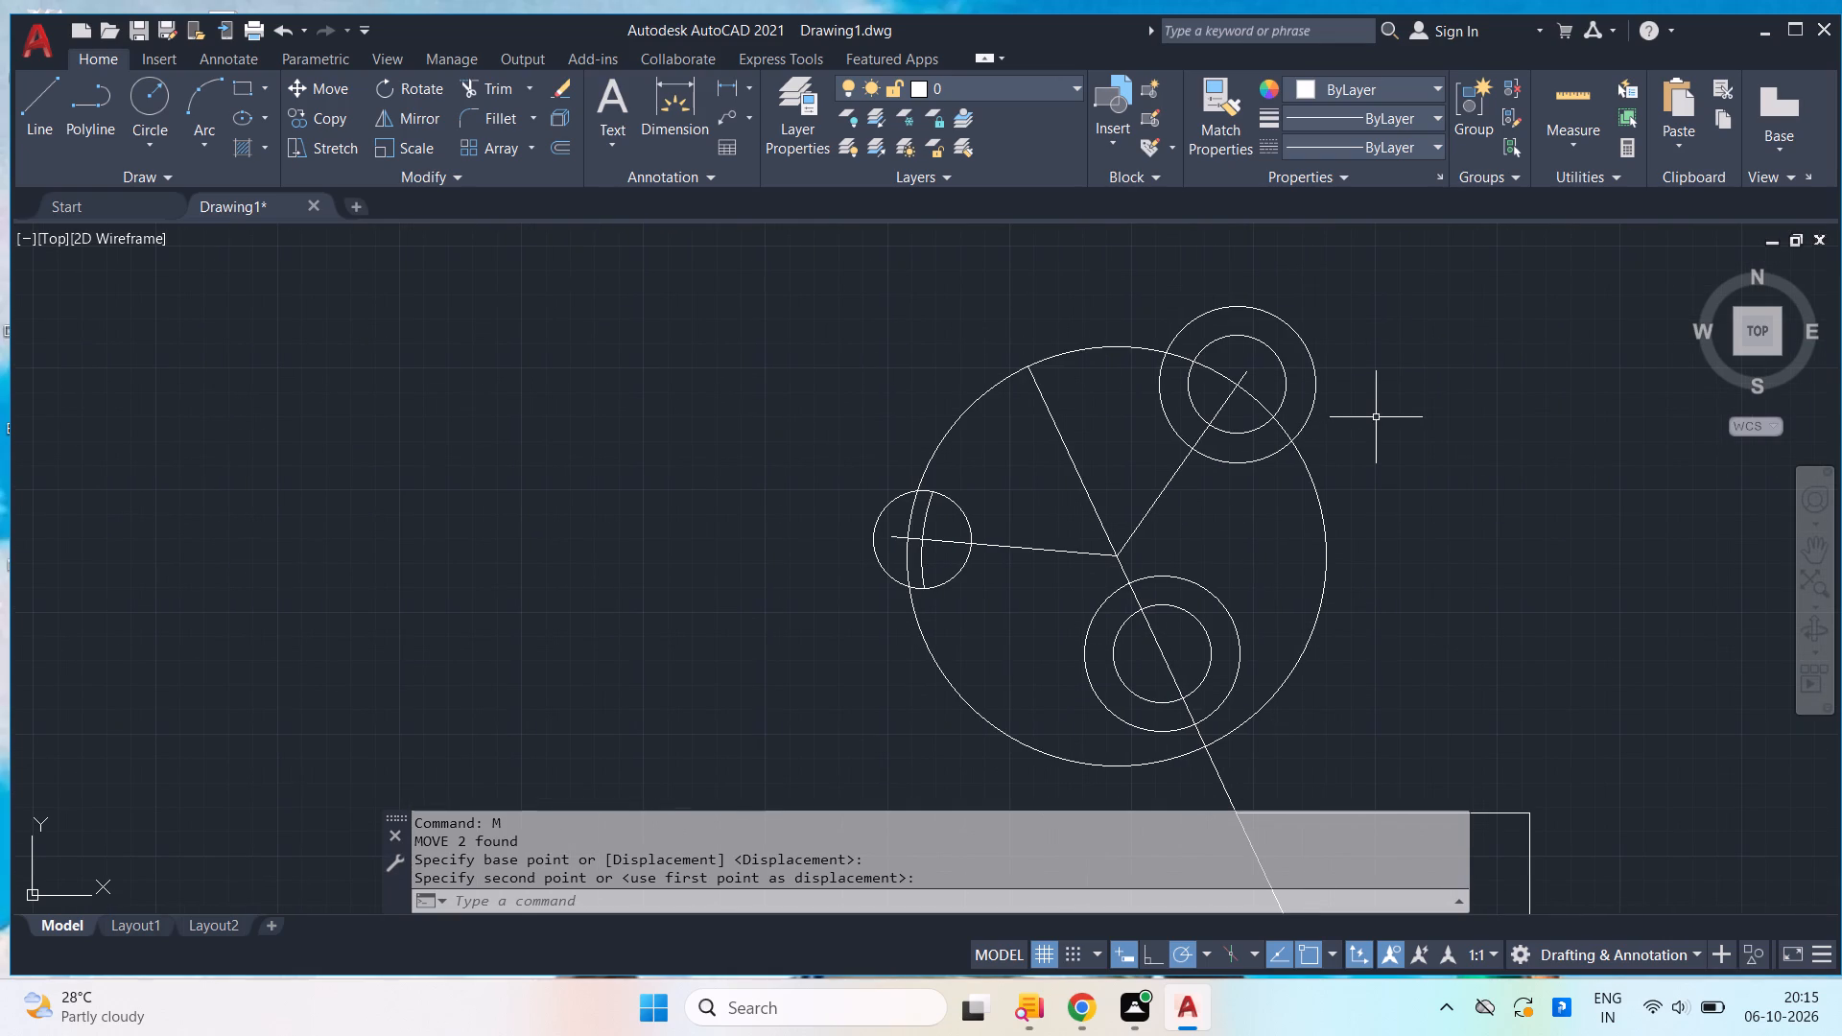
scroll(1362, 414, "up", 1)
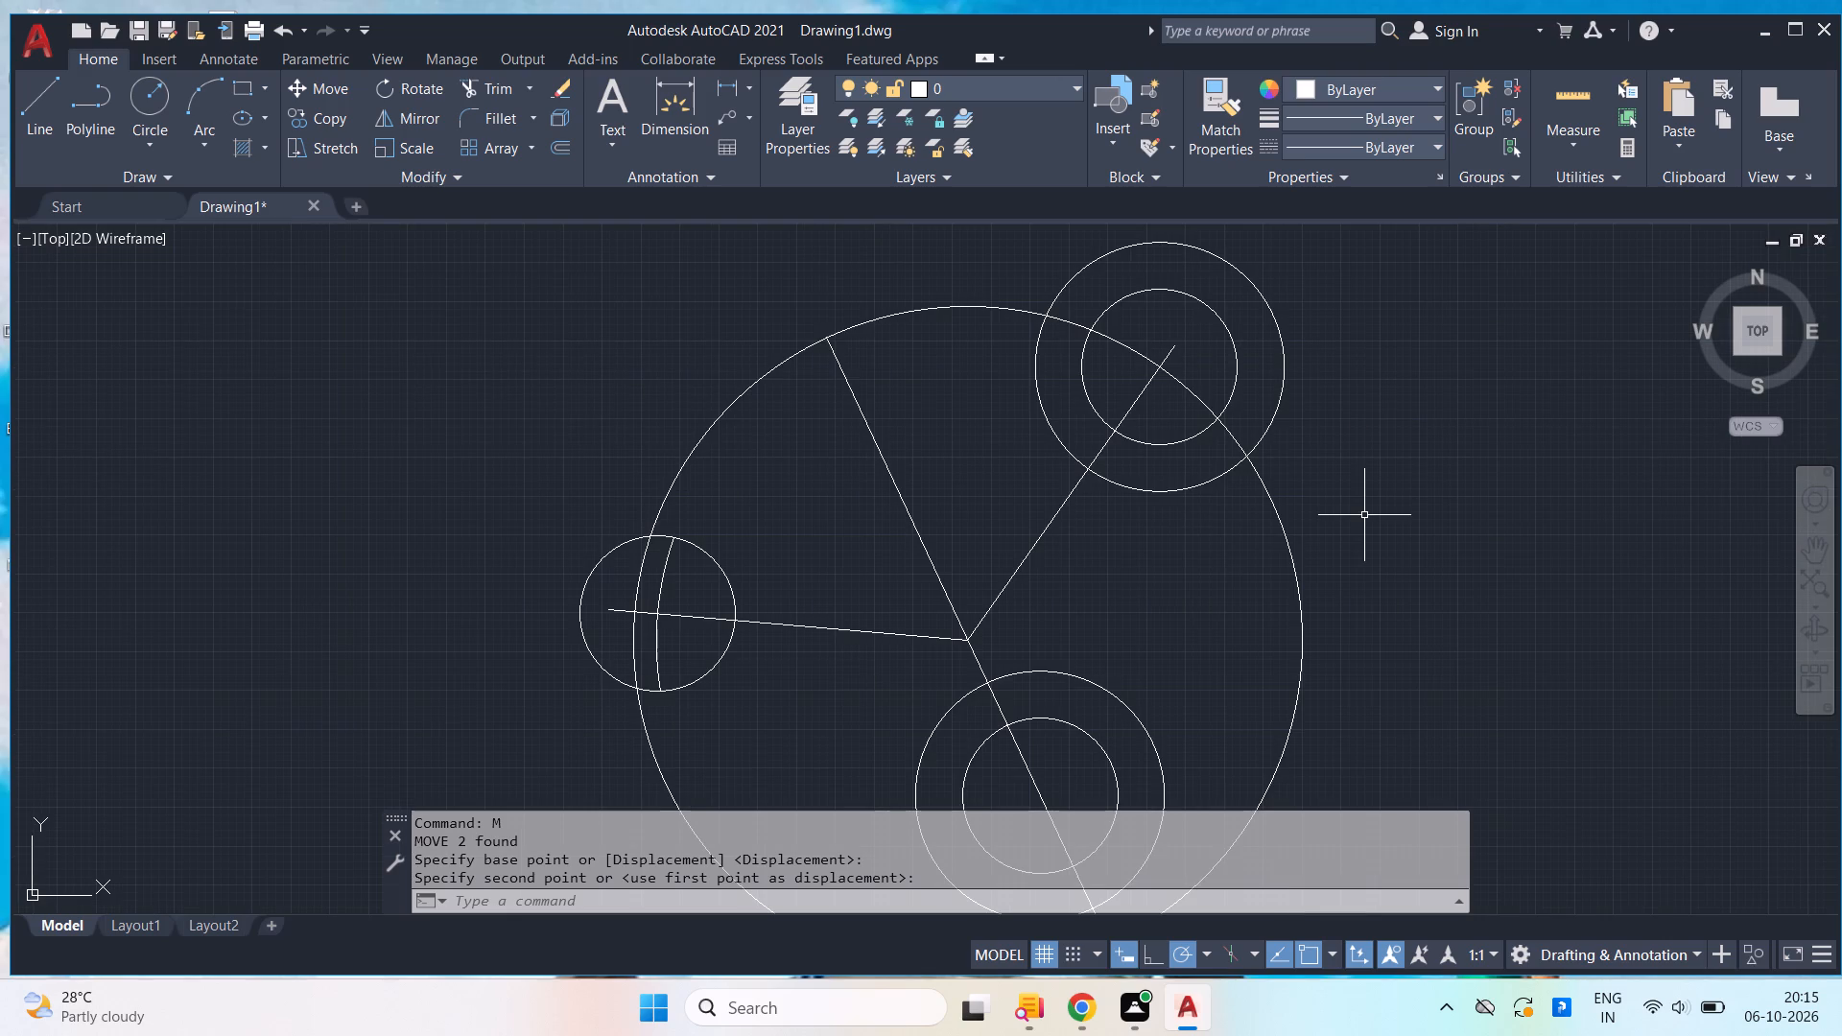
type("trv")
key("space")
left_click_drag(1242, 631, 1321, 553)
left_click_drag(630, 367, 774, 483)
left_click_drag(871, 282, 930, 365)
left_click_drag(647, 765, 686, 747)
Trim away the radius 21.5 arc inside the radius 5 circle on the 175° line.
middle_click_drag(716, 742, 711, 646)
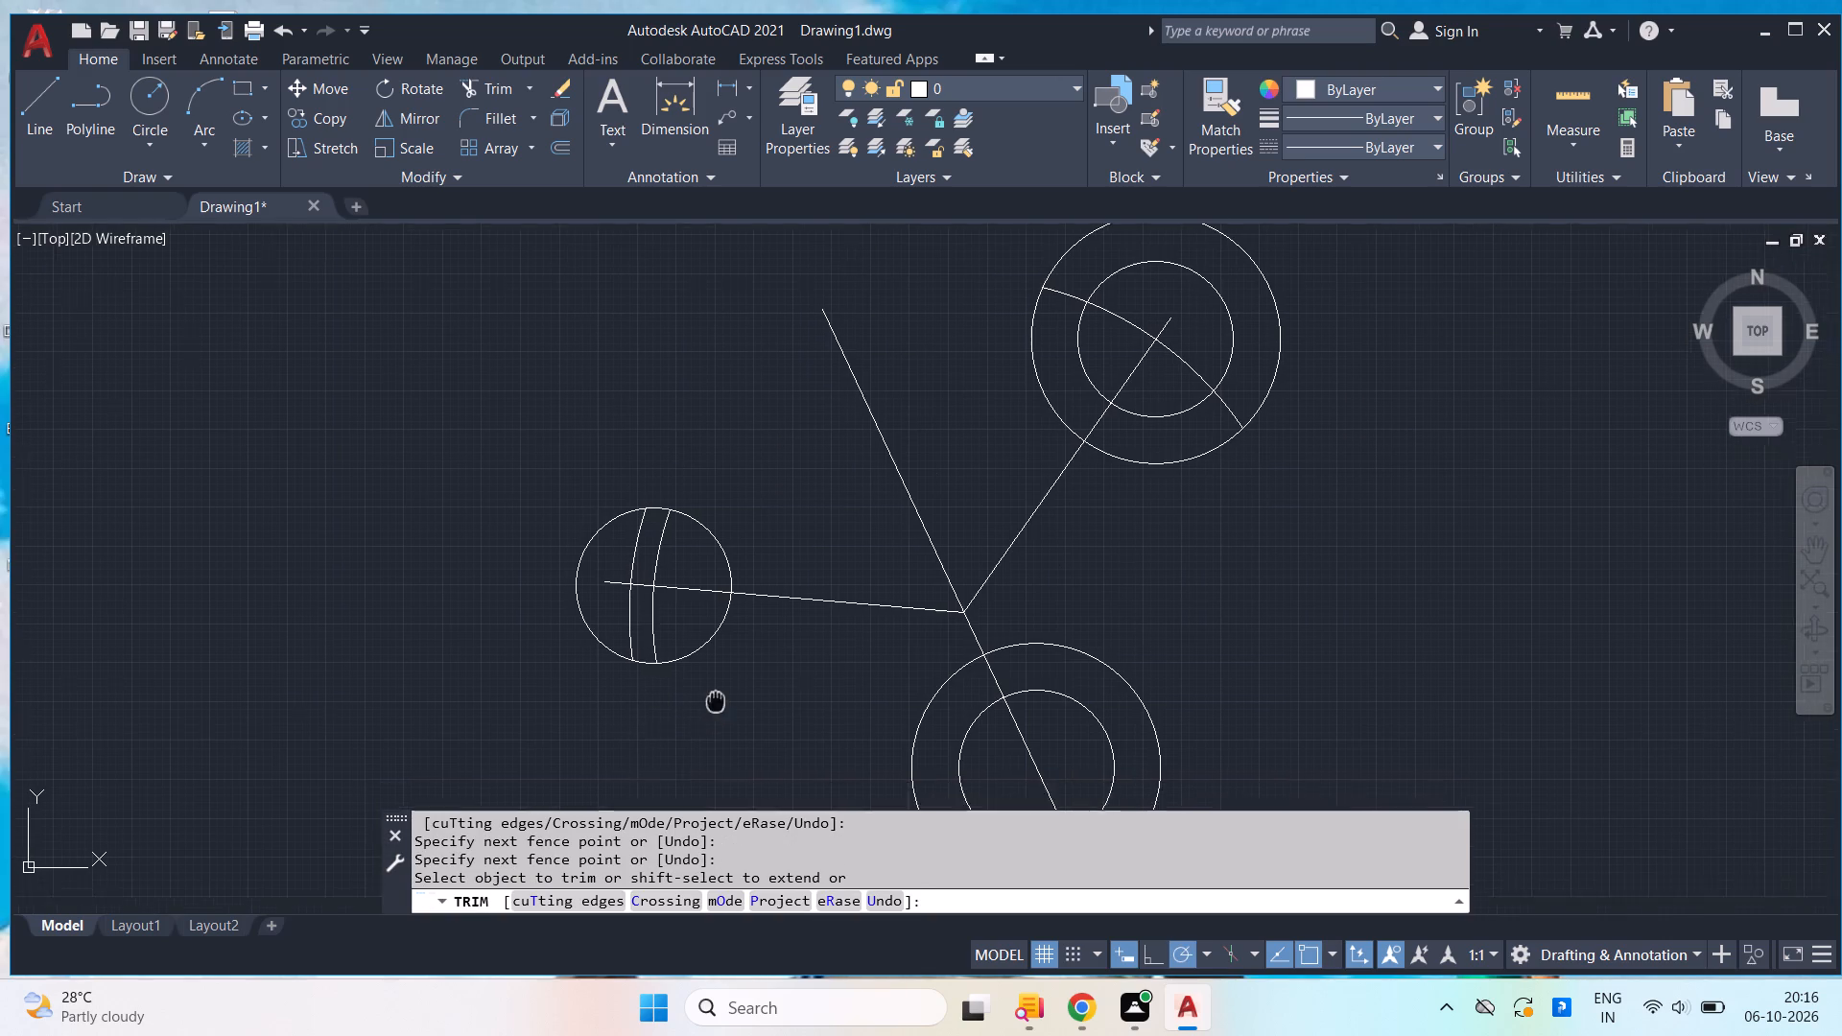
middle_click_drag(711, 646, 650, 409)
scroll(688, 495, "down", 1)
middle_click_drag(689, 490, 666, 581)
scroll(663, 579, "up", 1)
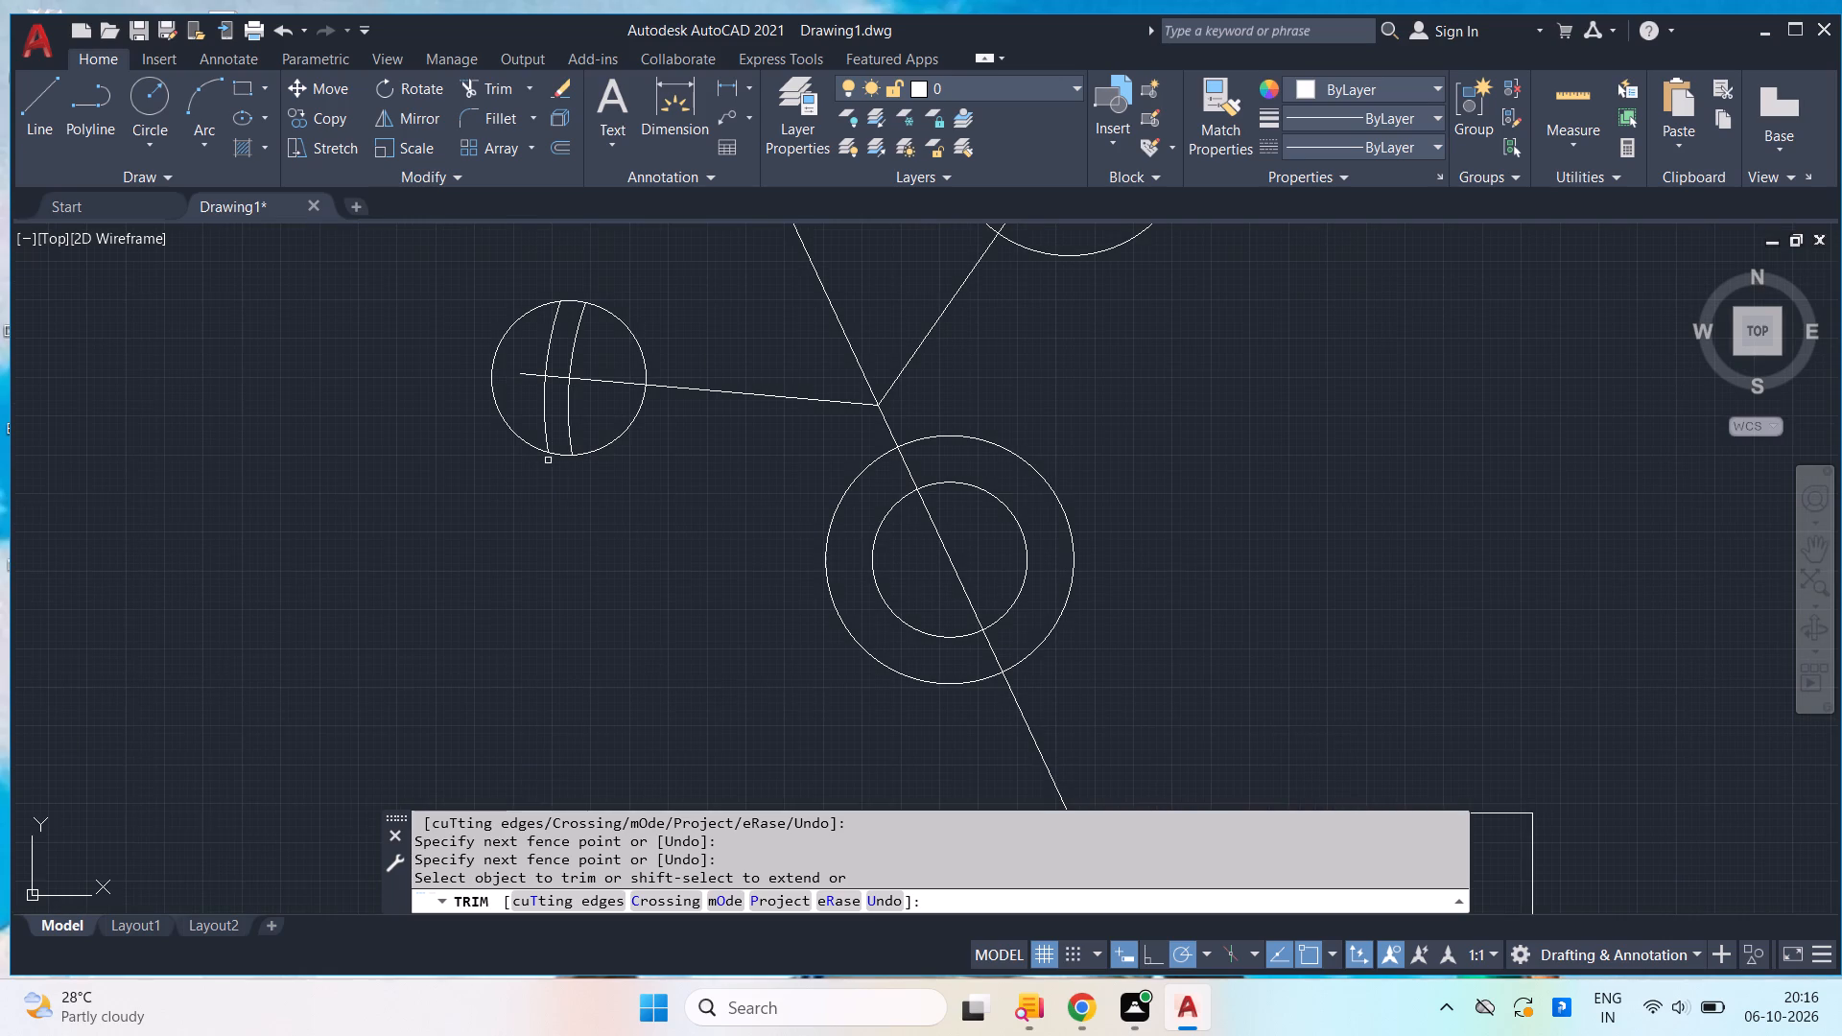
middle_click_drag(582, 553, 602, 659)
scroll(601, 653, "up", 1)
left_click_drag(531, 437, 553, 454)
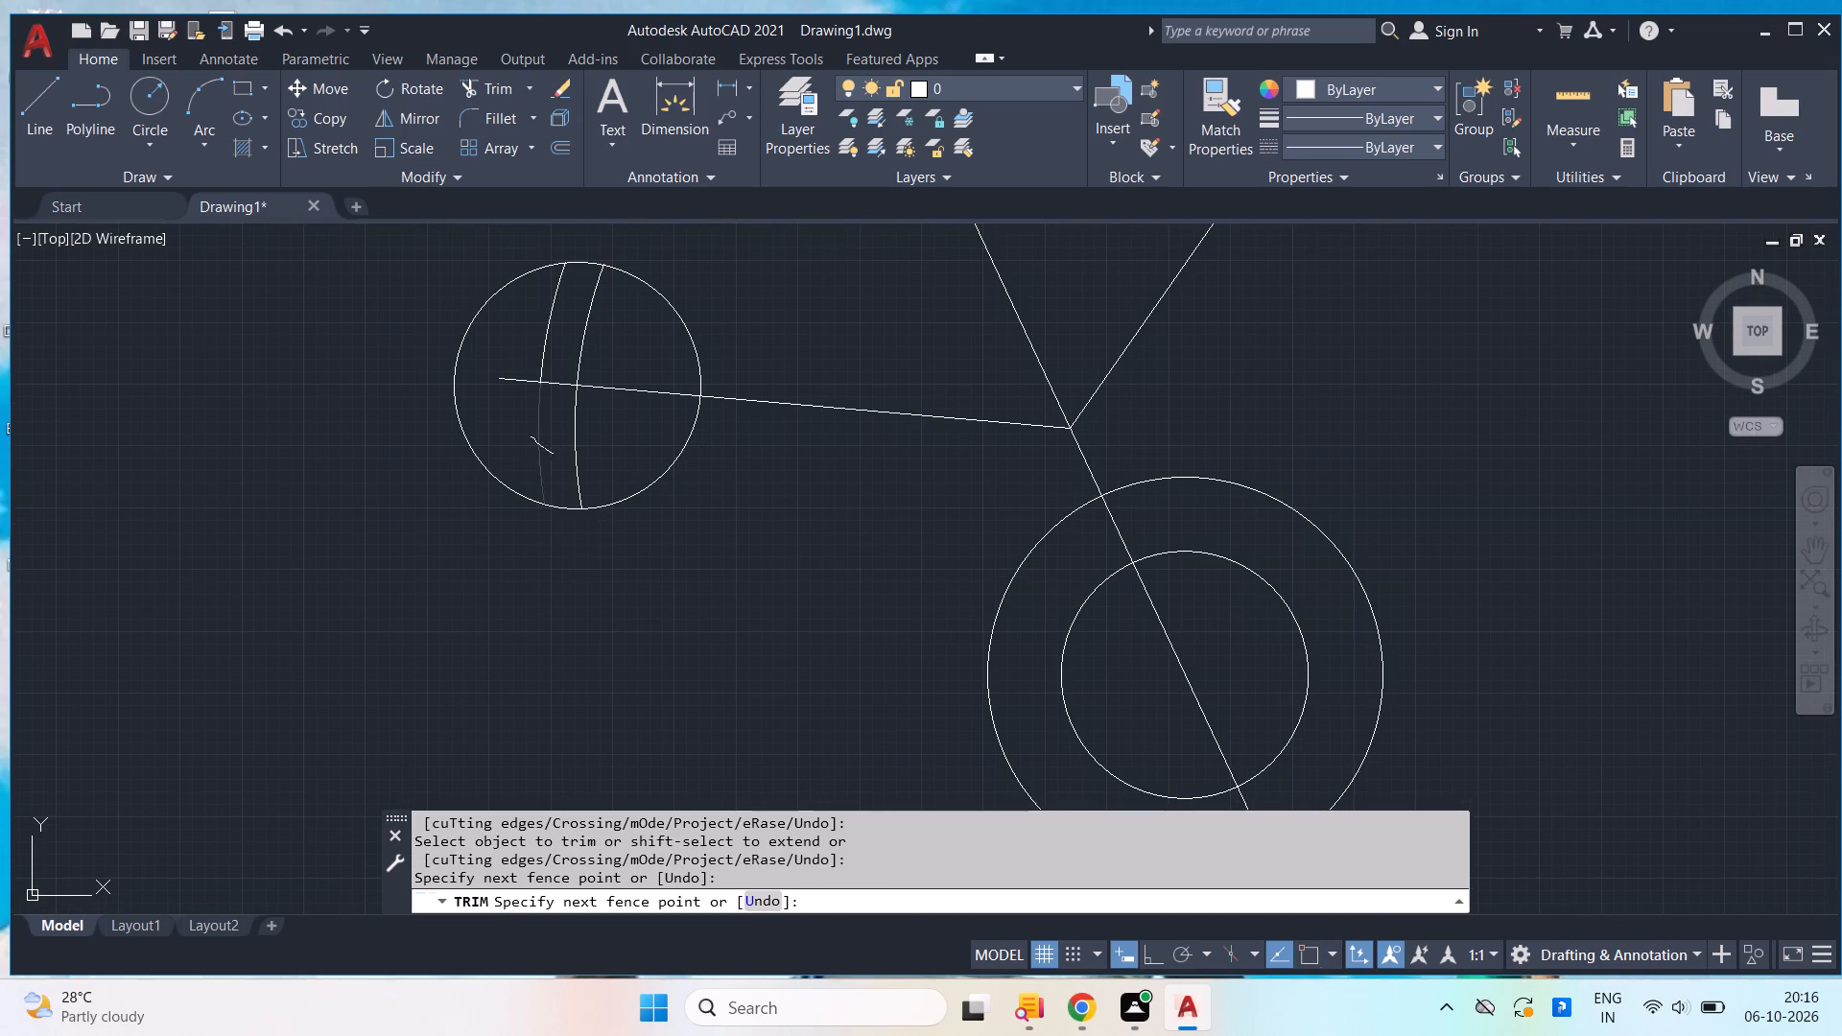
left_click_drag(521, 314, 571, 345)
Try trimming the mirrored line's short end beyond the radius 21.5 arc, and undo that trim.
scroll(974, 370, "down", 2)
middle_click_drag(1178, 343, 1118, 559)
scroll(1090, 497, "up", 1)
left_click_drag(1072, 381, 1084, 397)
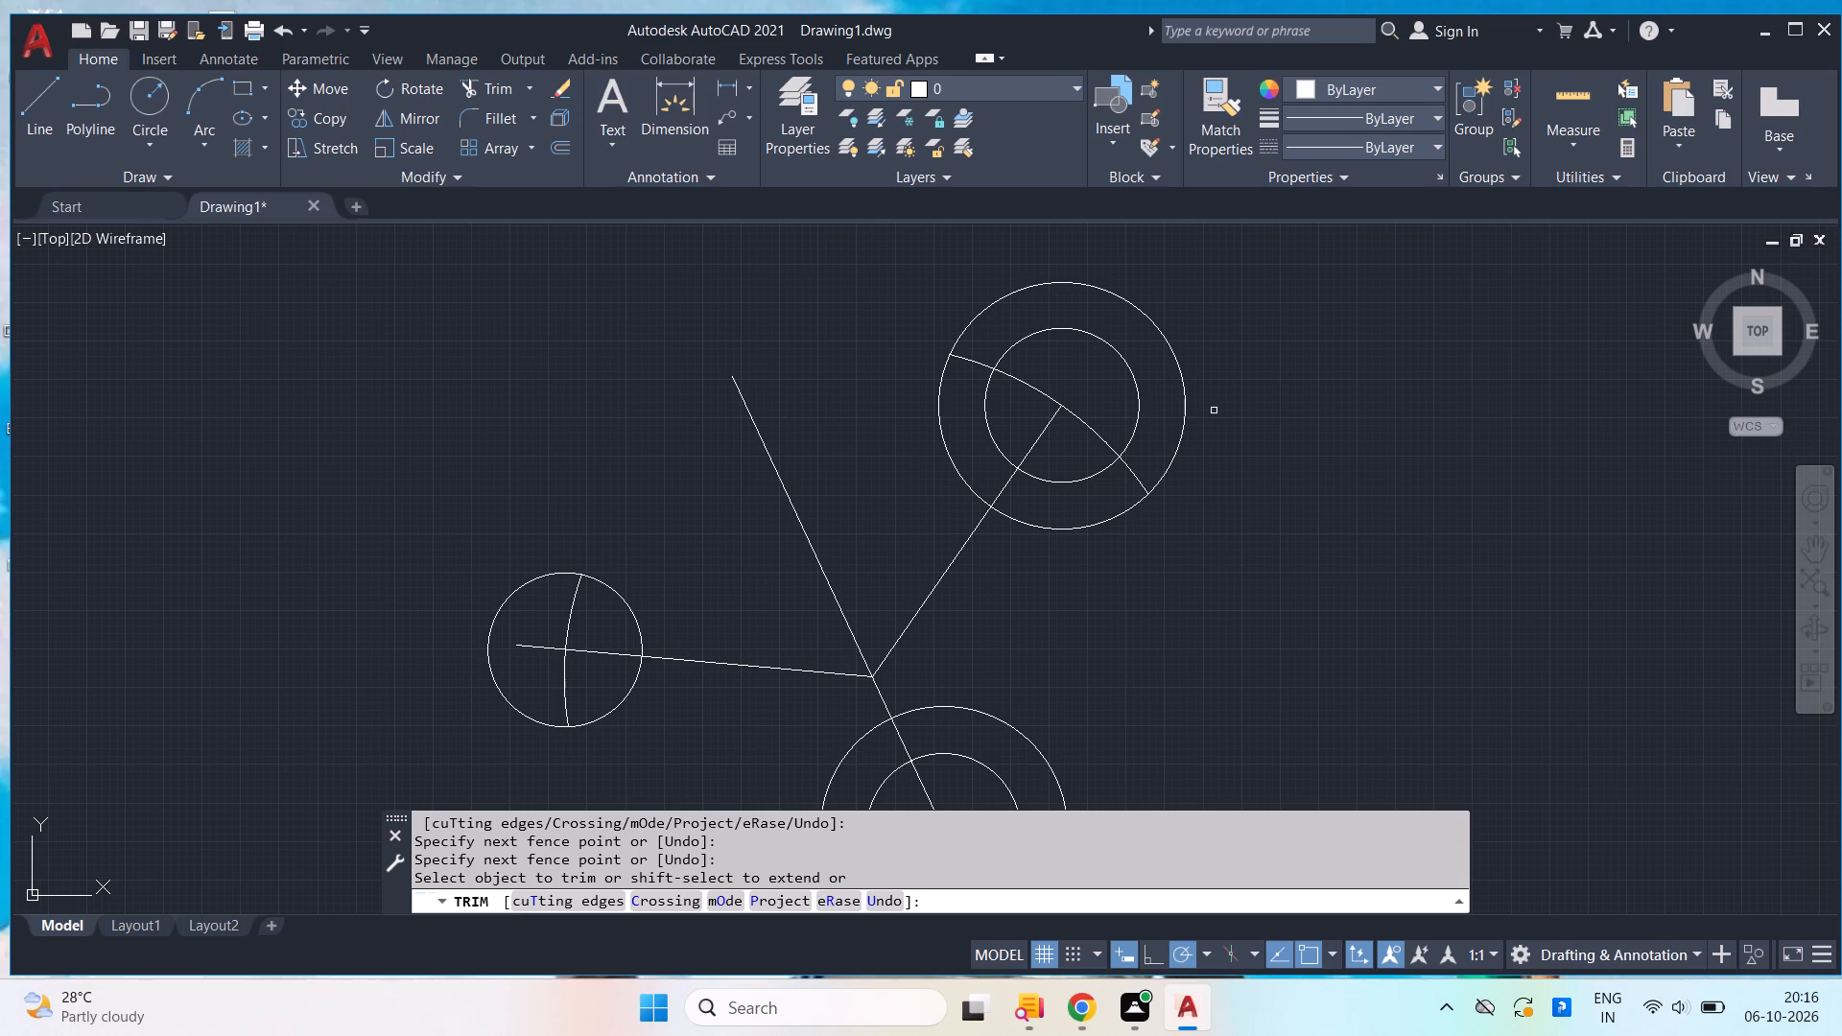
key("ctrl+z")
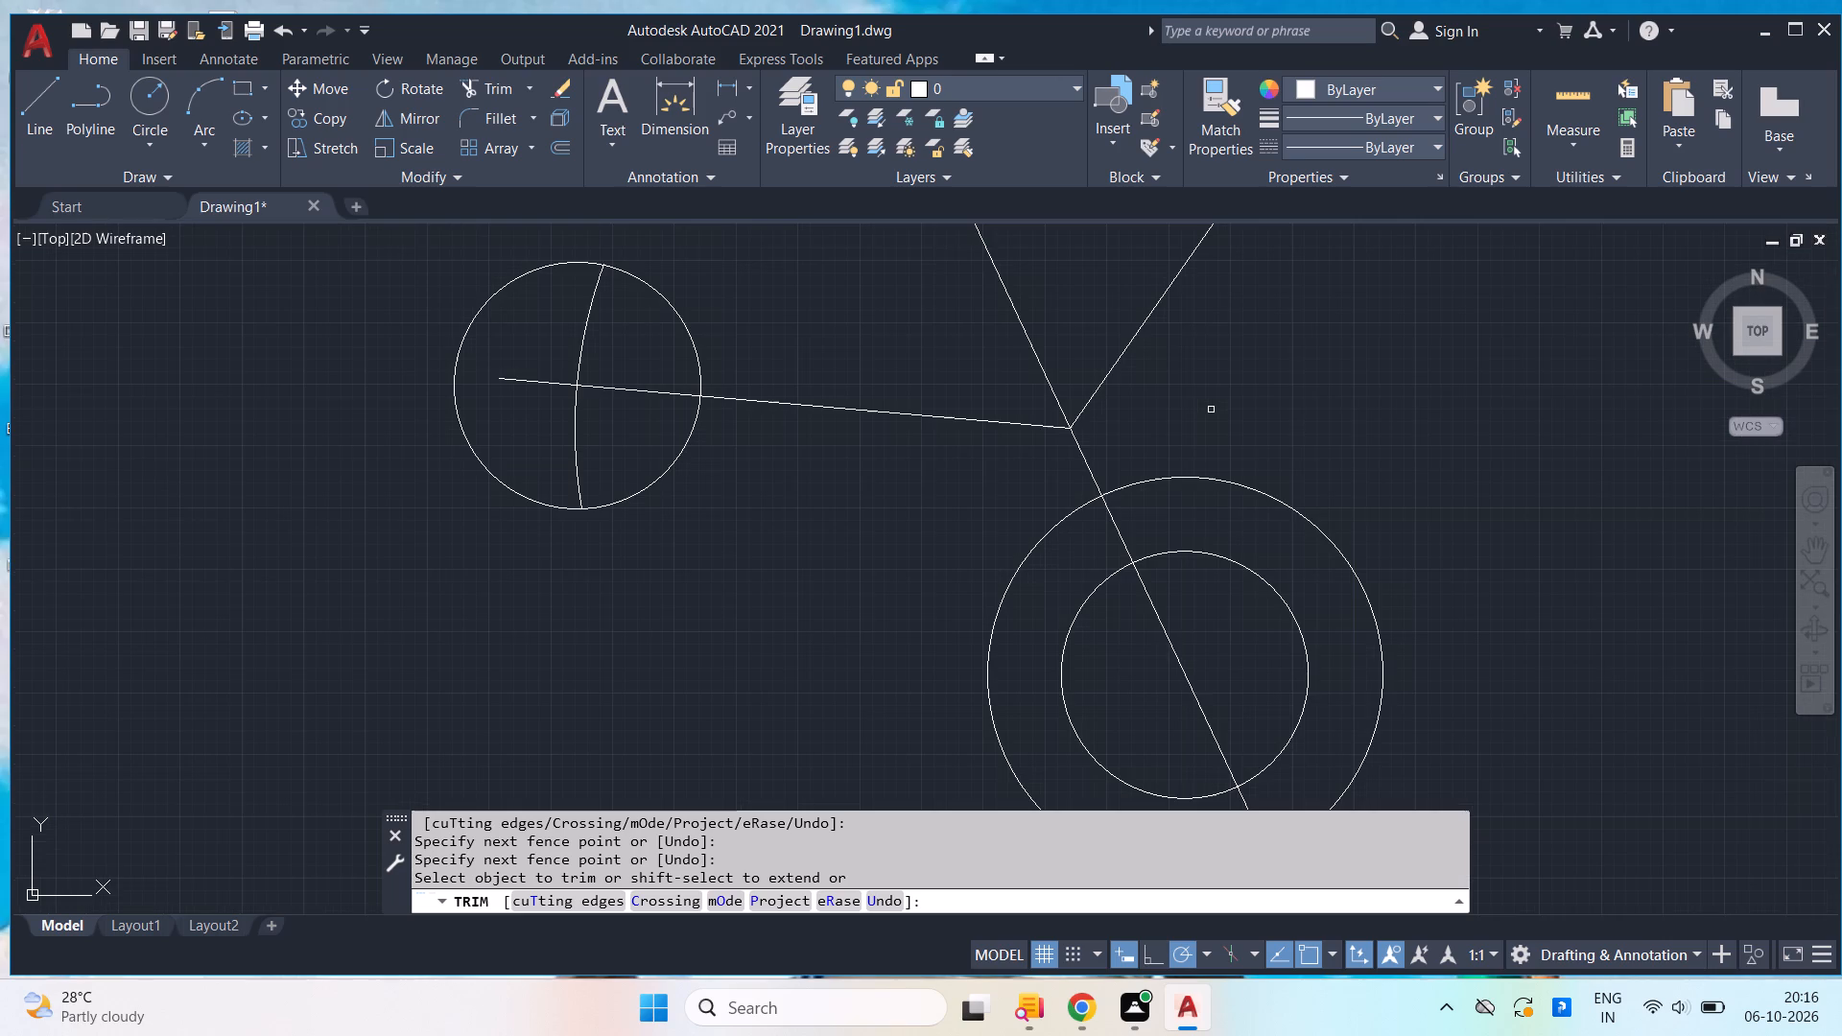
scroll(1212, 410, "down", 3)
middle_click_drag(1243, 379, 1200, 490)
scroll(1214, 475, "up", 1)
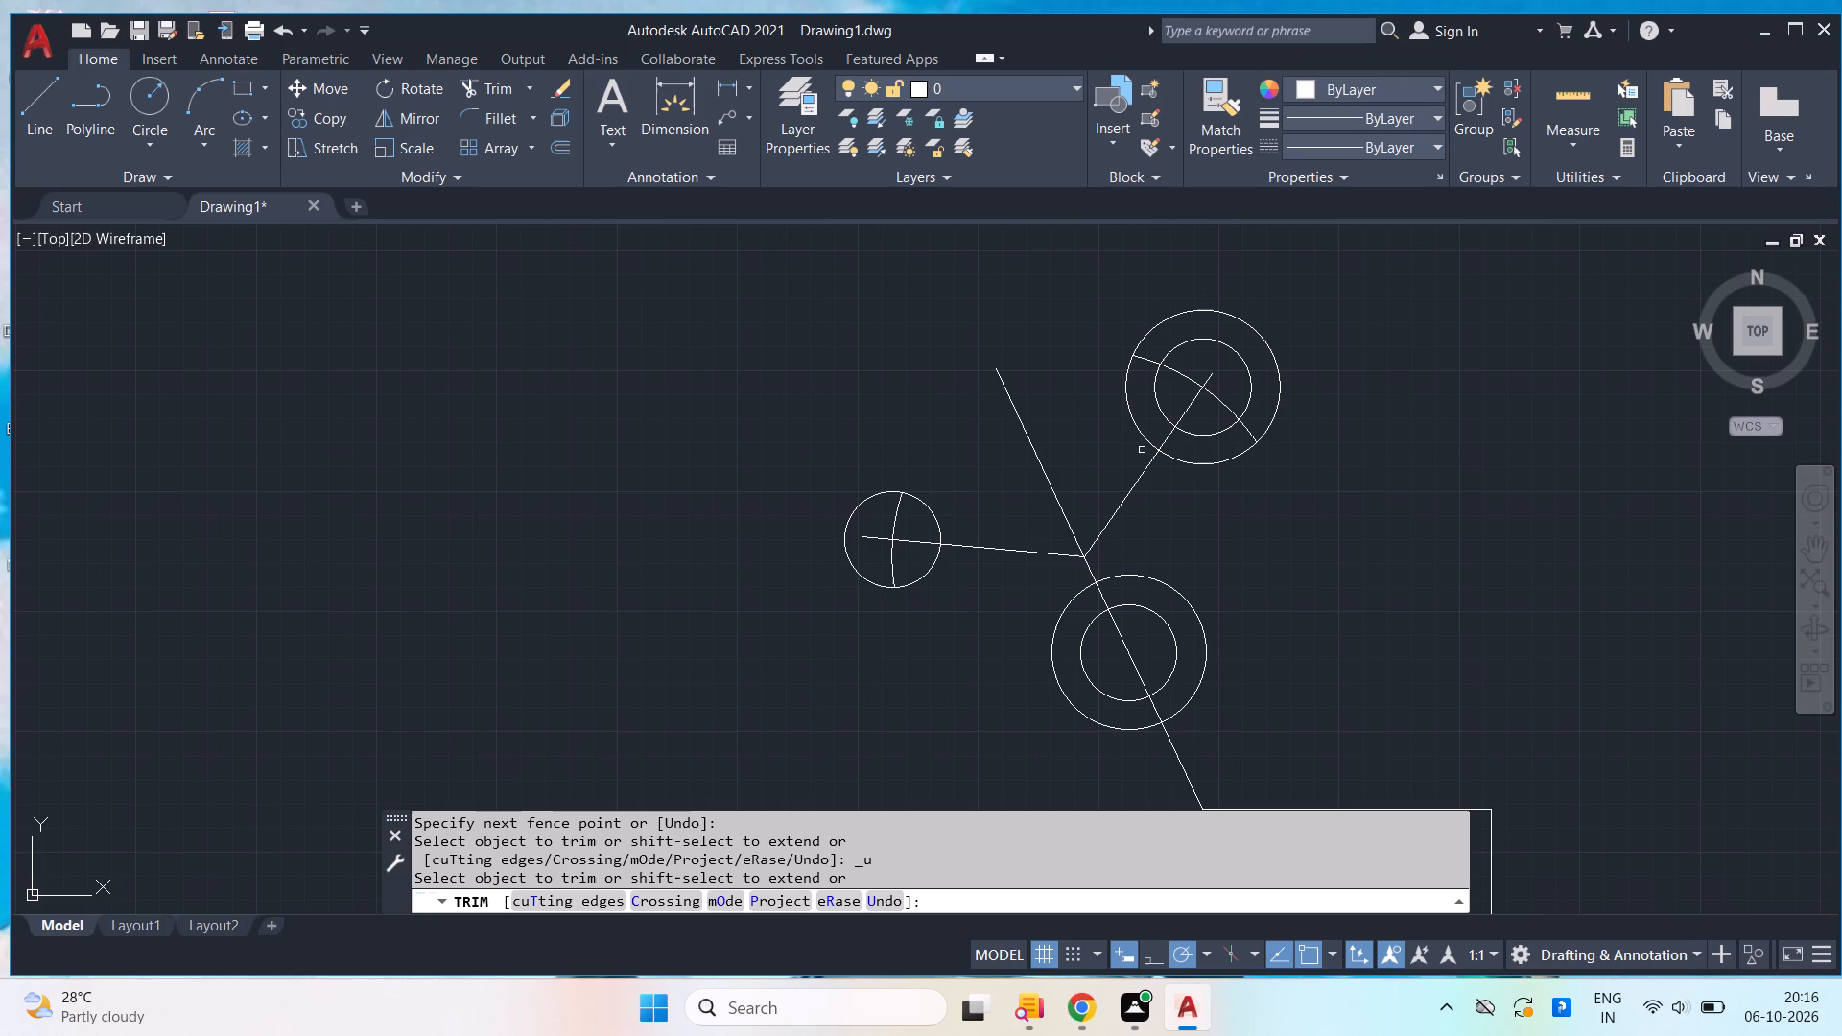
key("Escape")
Draw a circle of radius 8 concentric with the radius 5 circle on the 175° line.
type("c")
key("space")
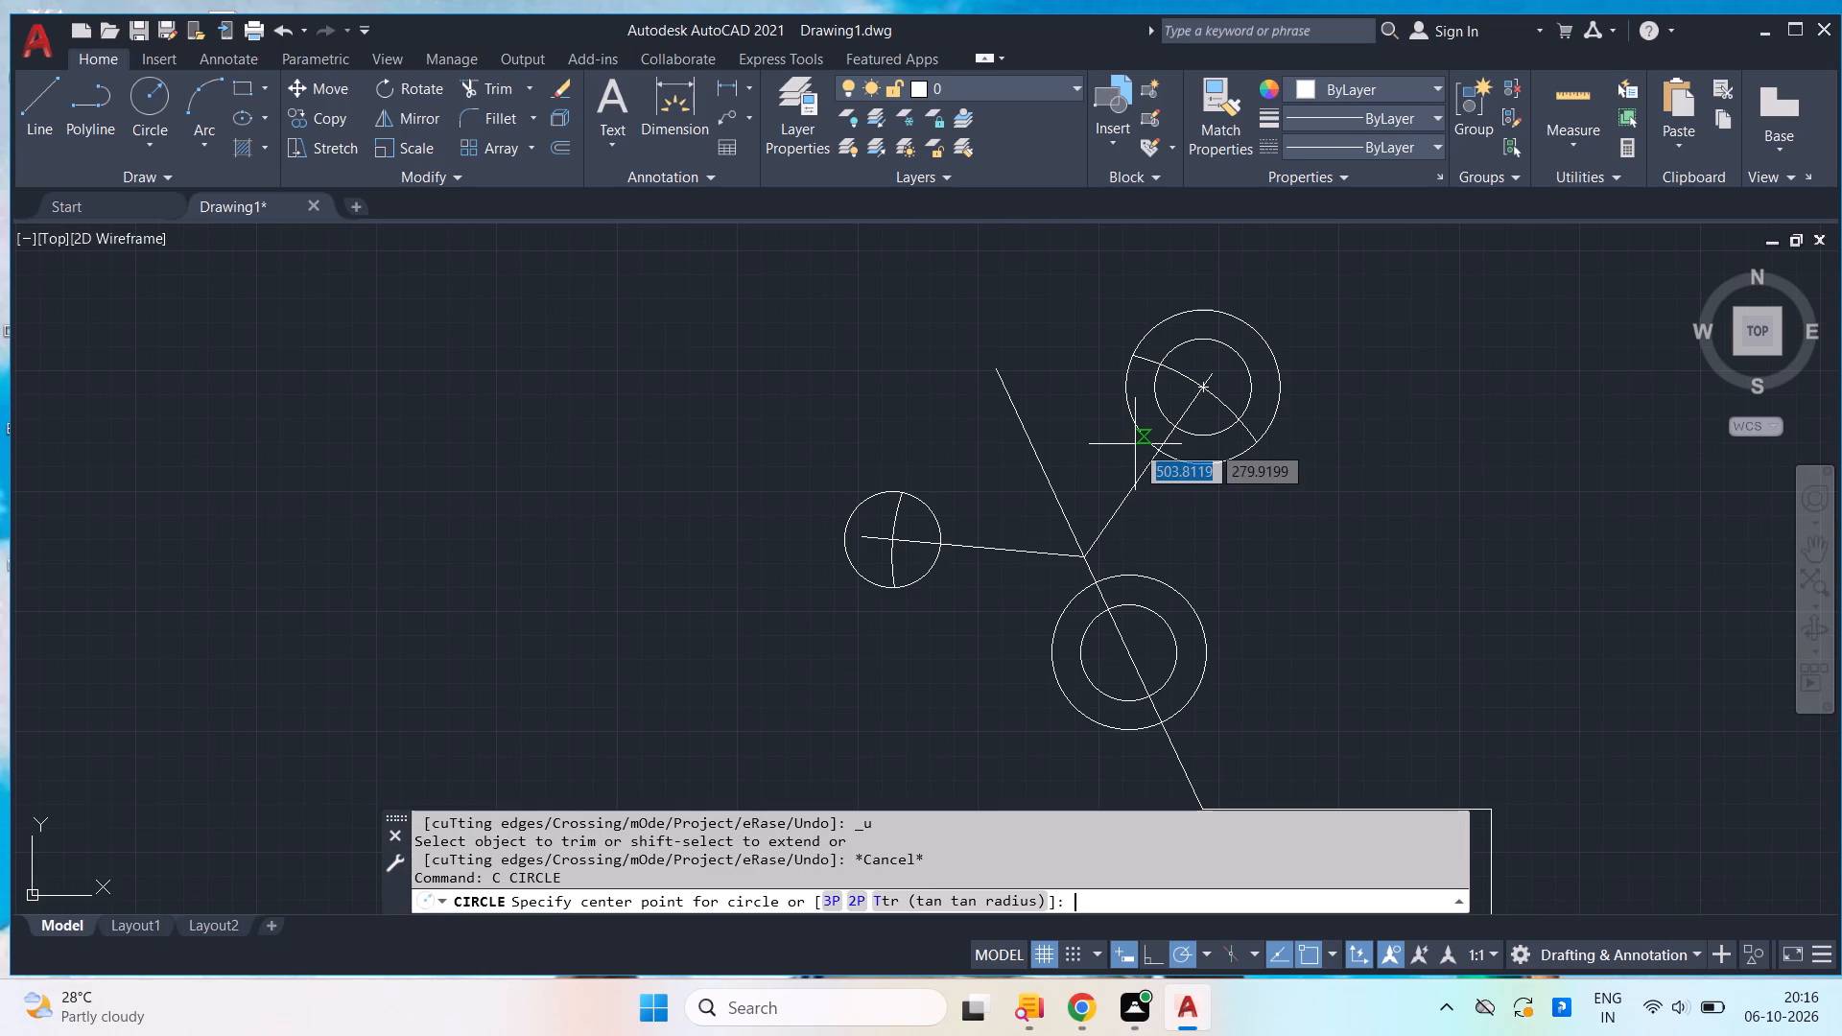
double_click(894, 535)
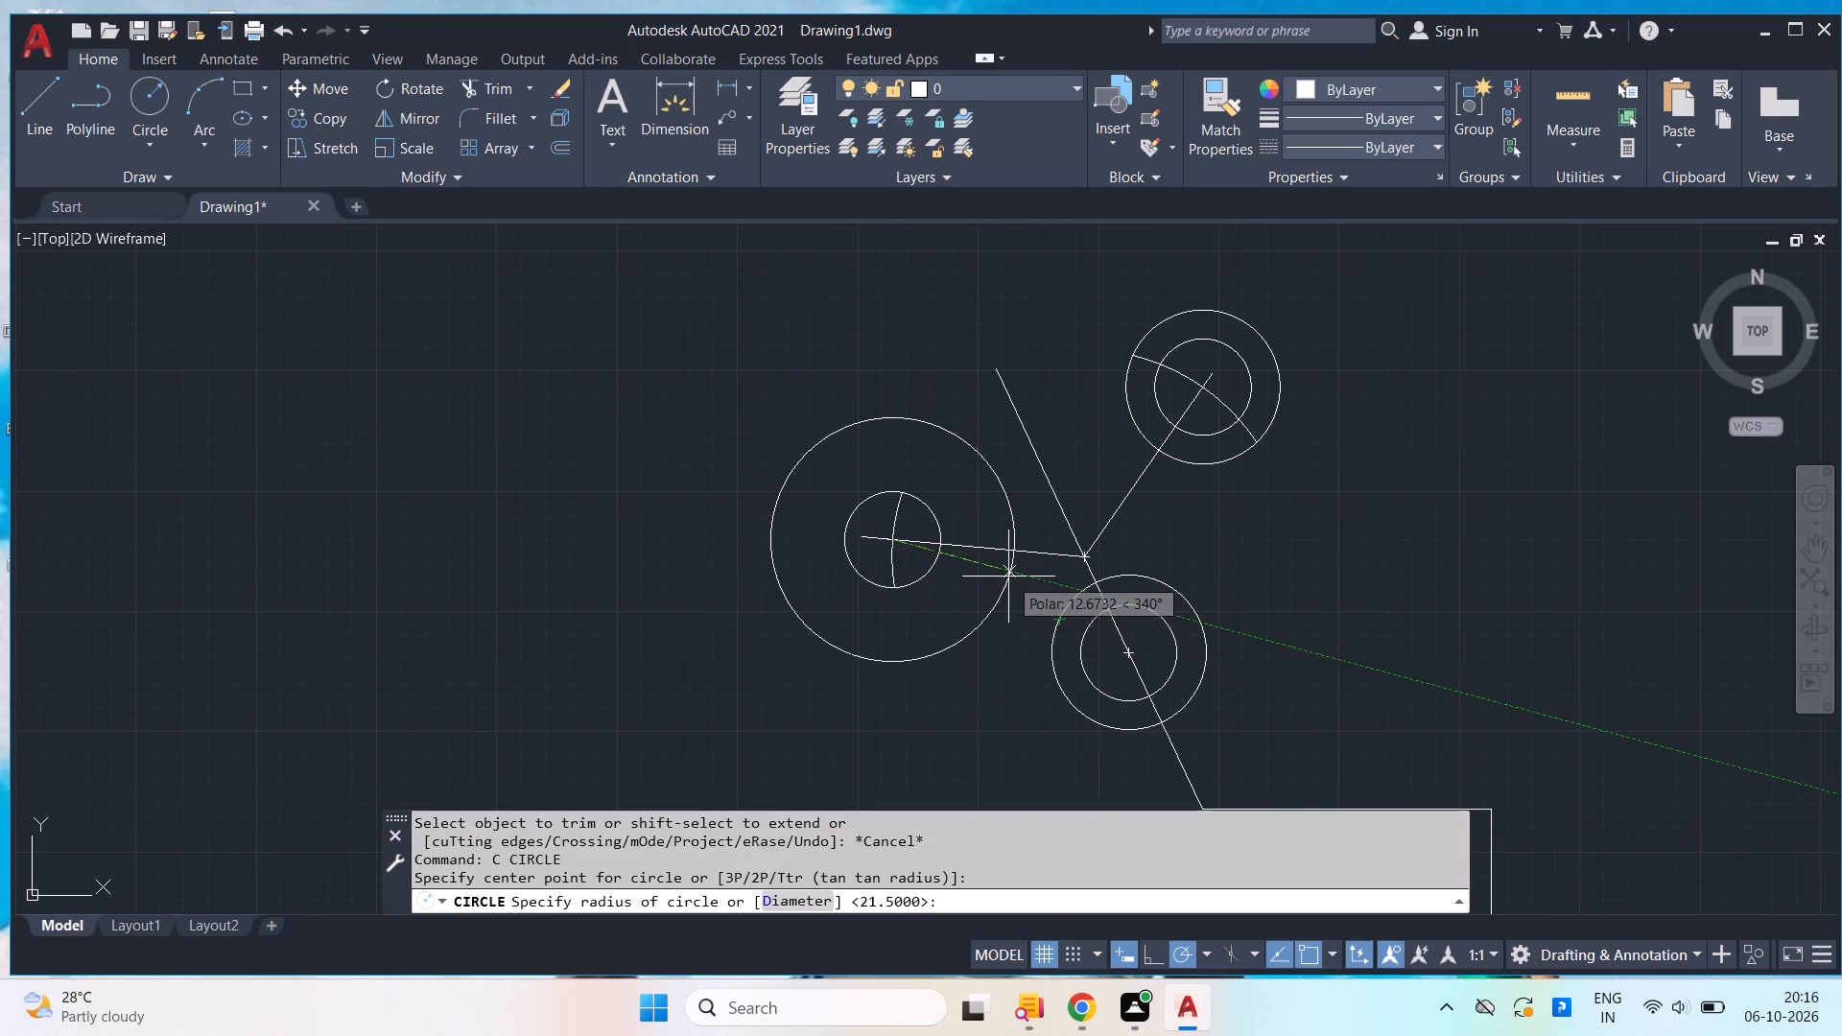
key("8")
key("Return")
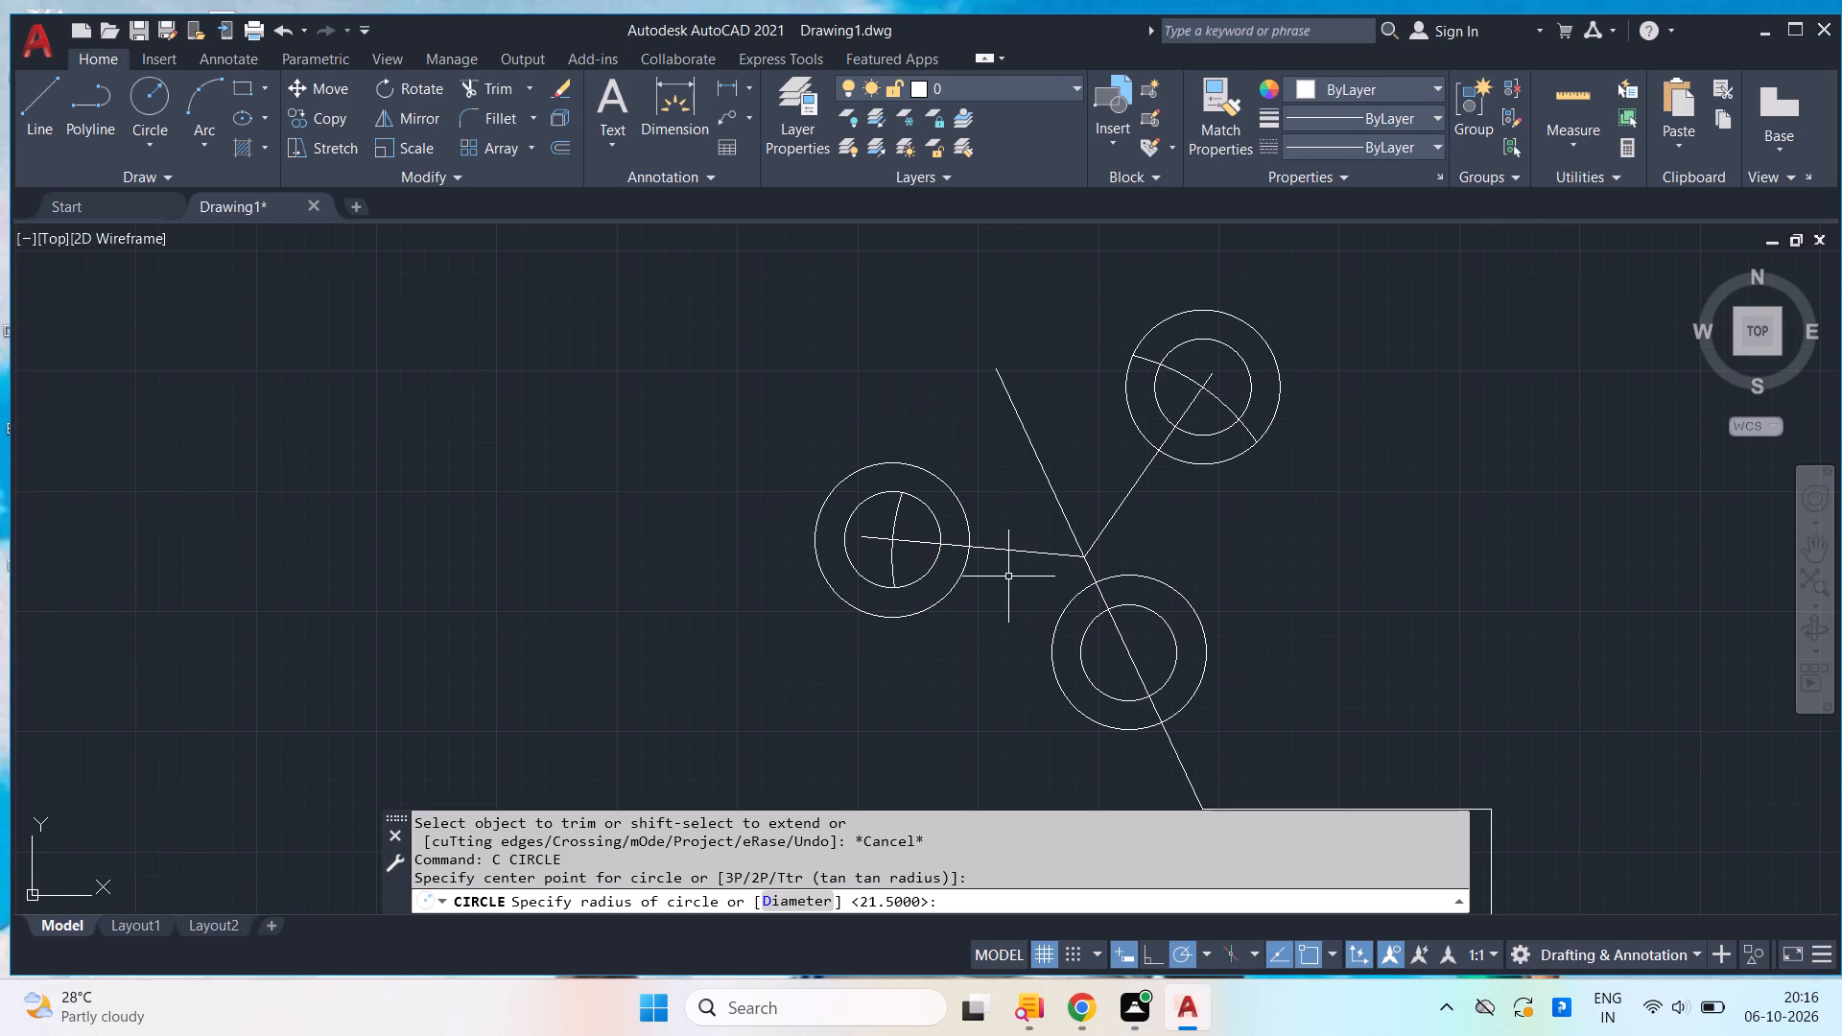
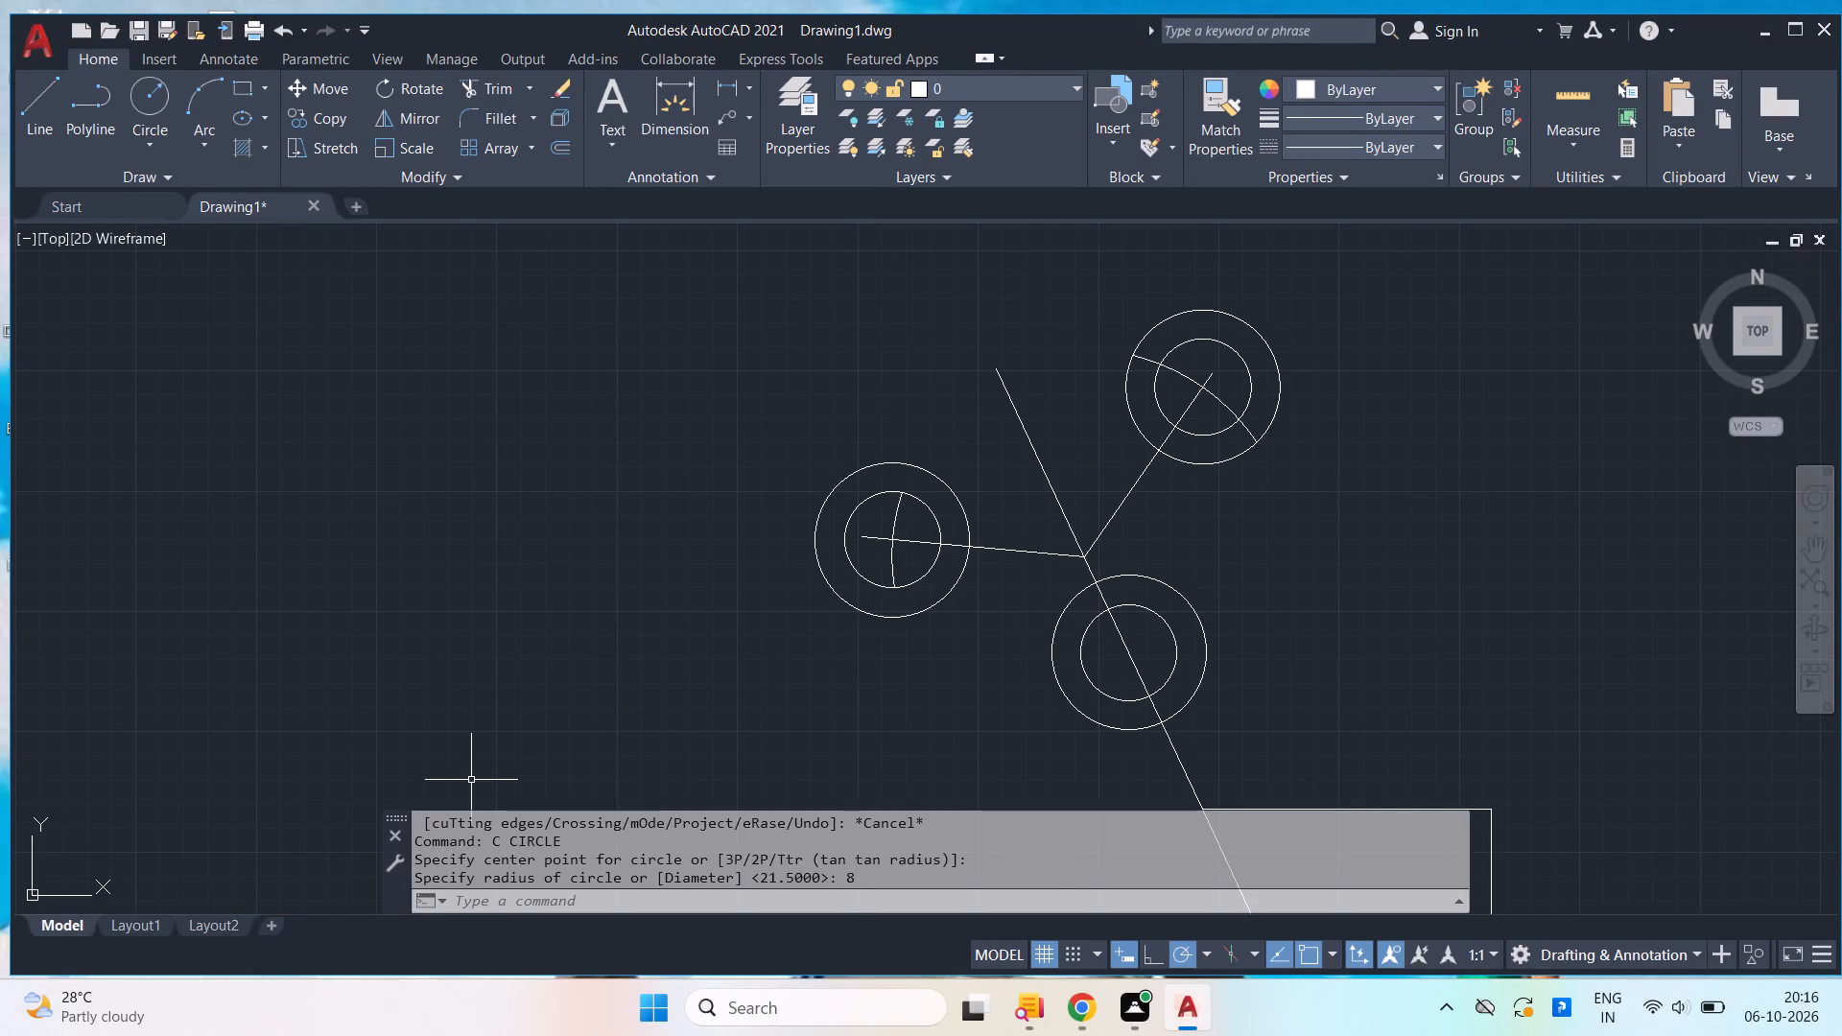
Fillet the radius 8 circles on the 175° line and the mirrored line with a radius 30 arc along their upper side.
key("f")
key("Return")
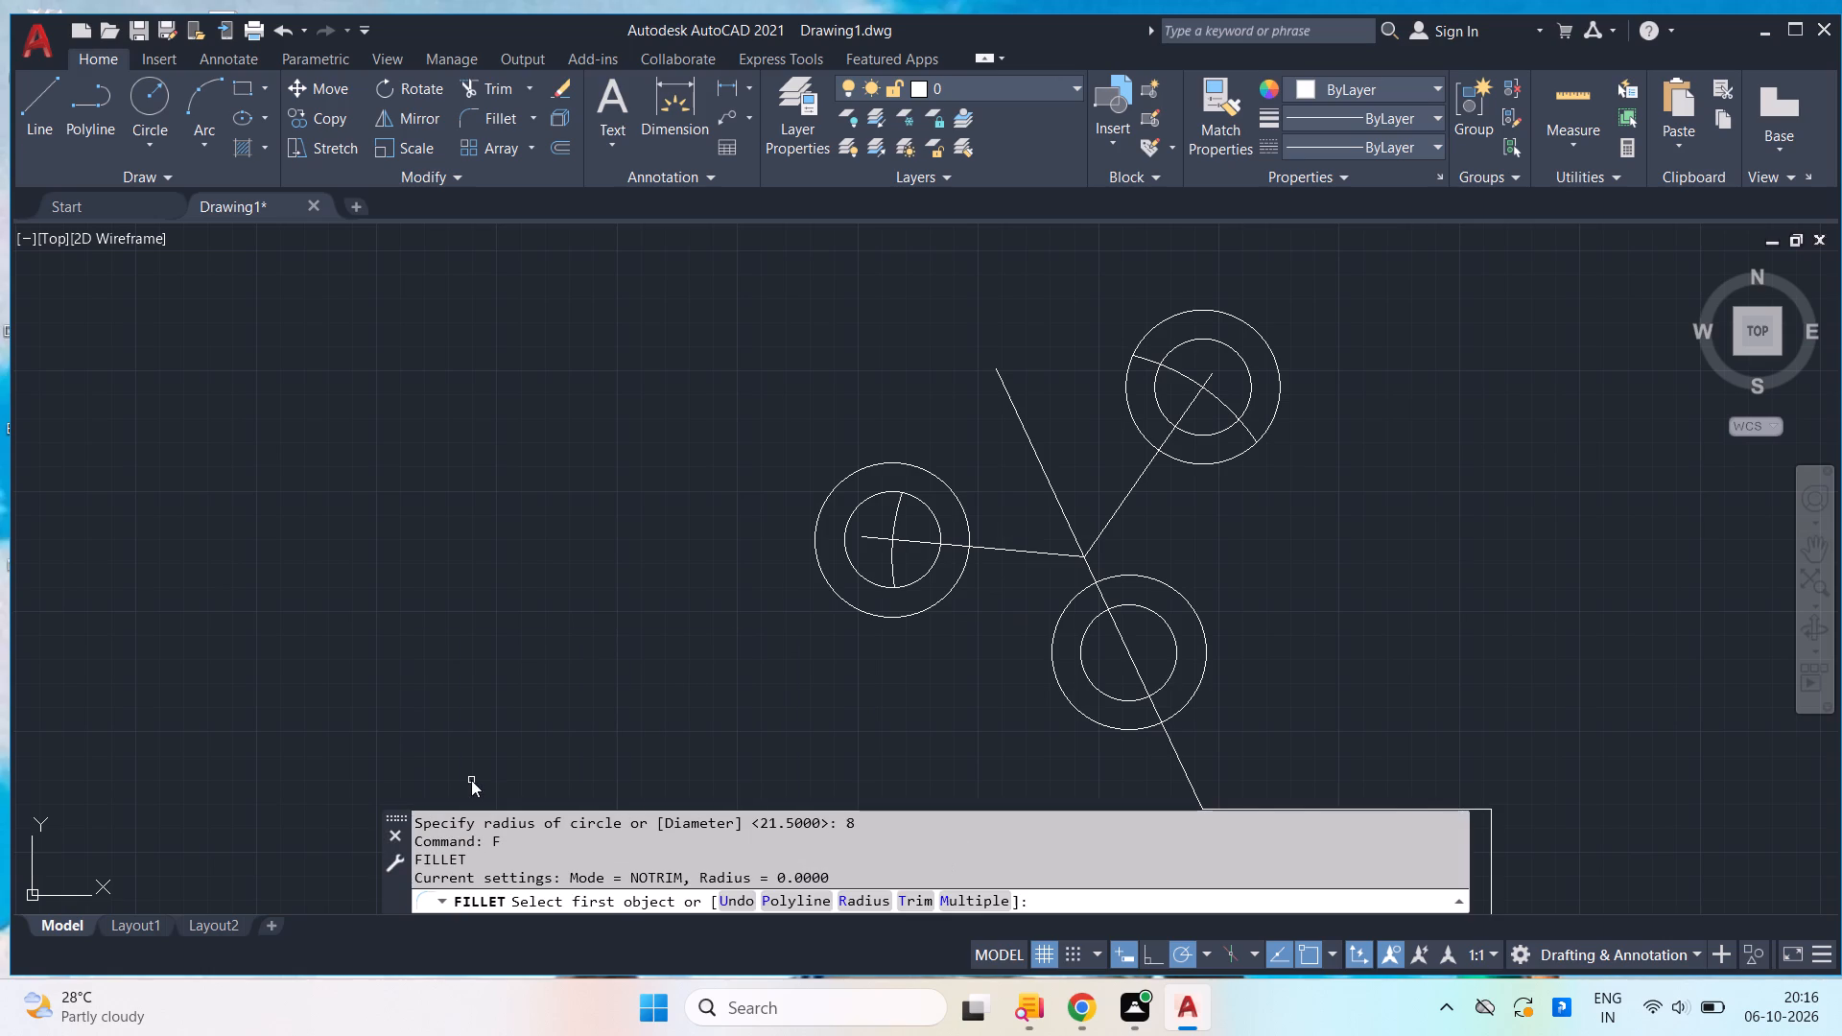
left_click(877, 902)
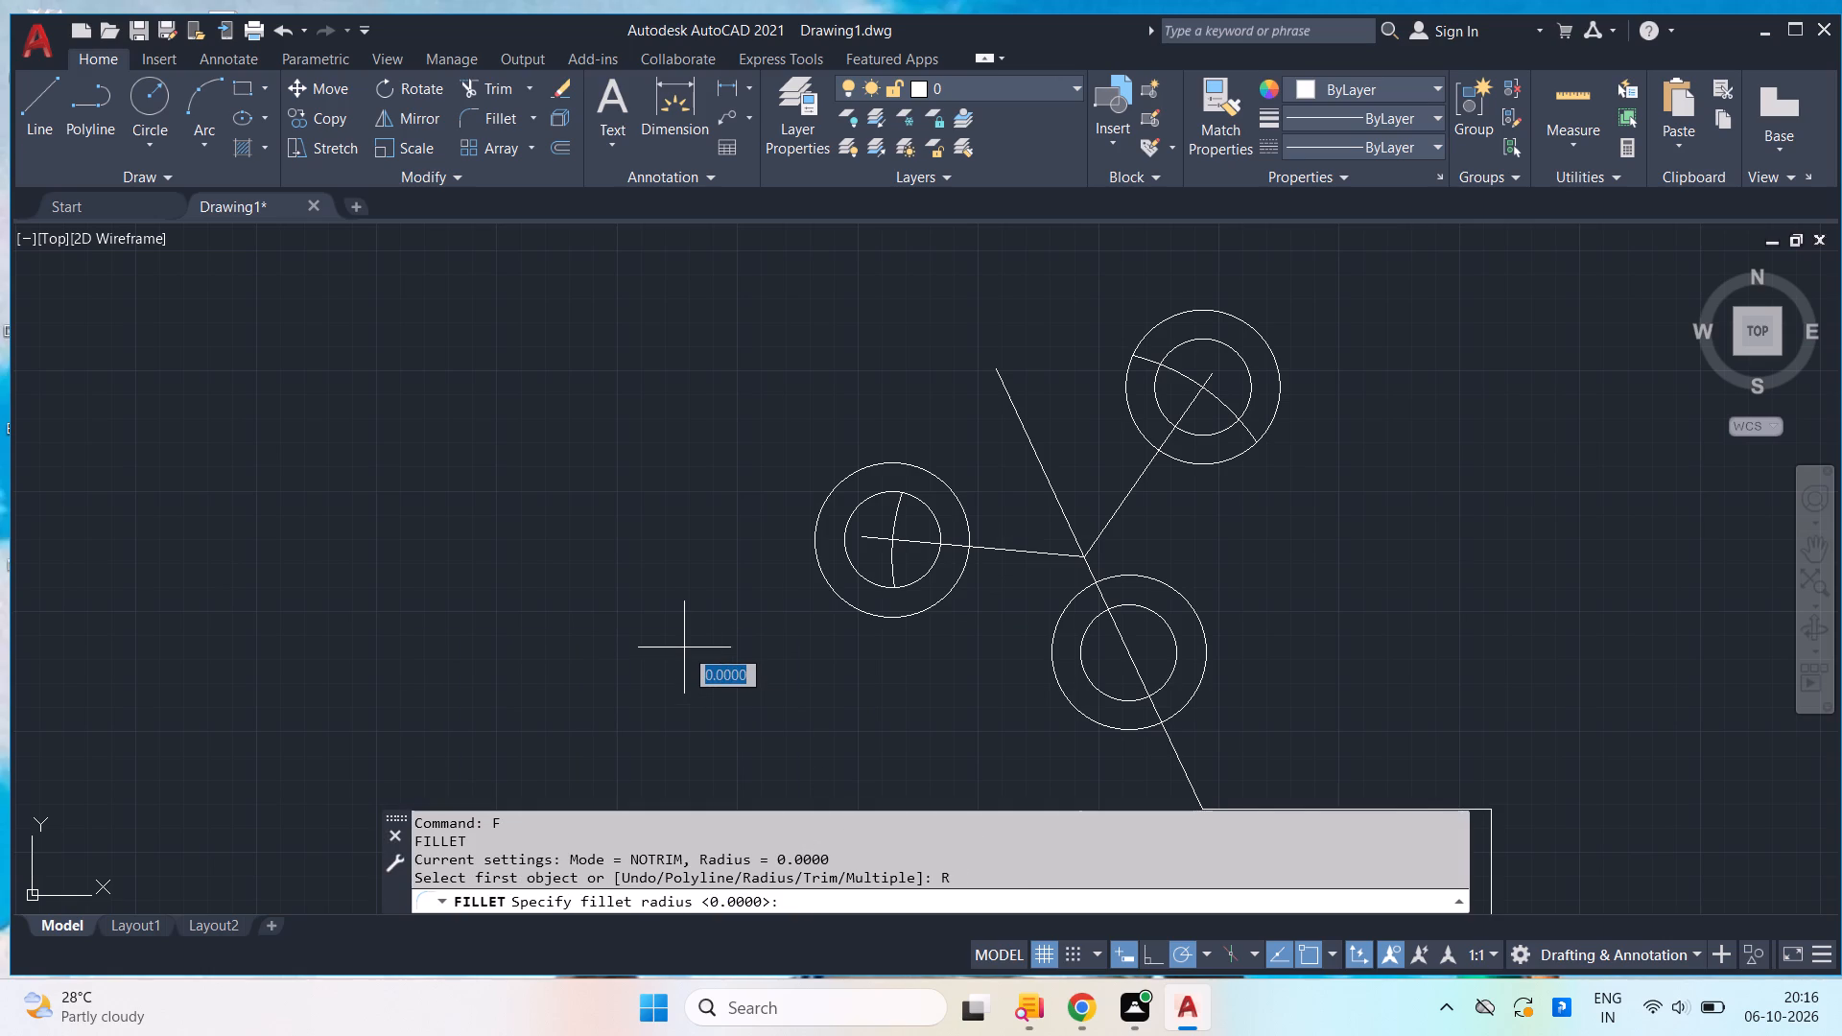
type("30")
key("Return")
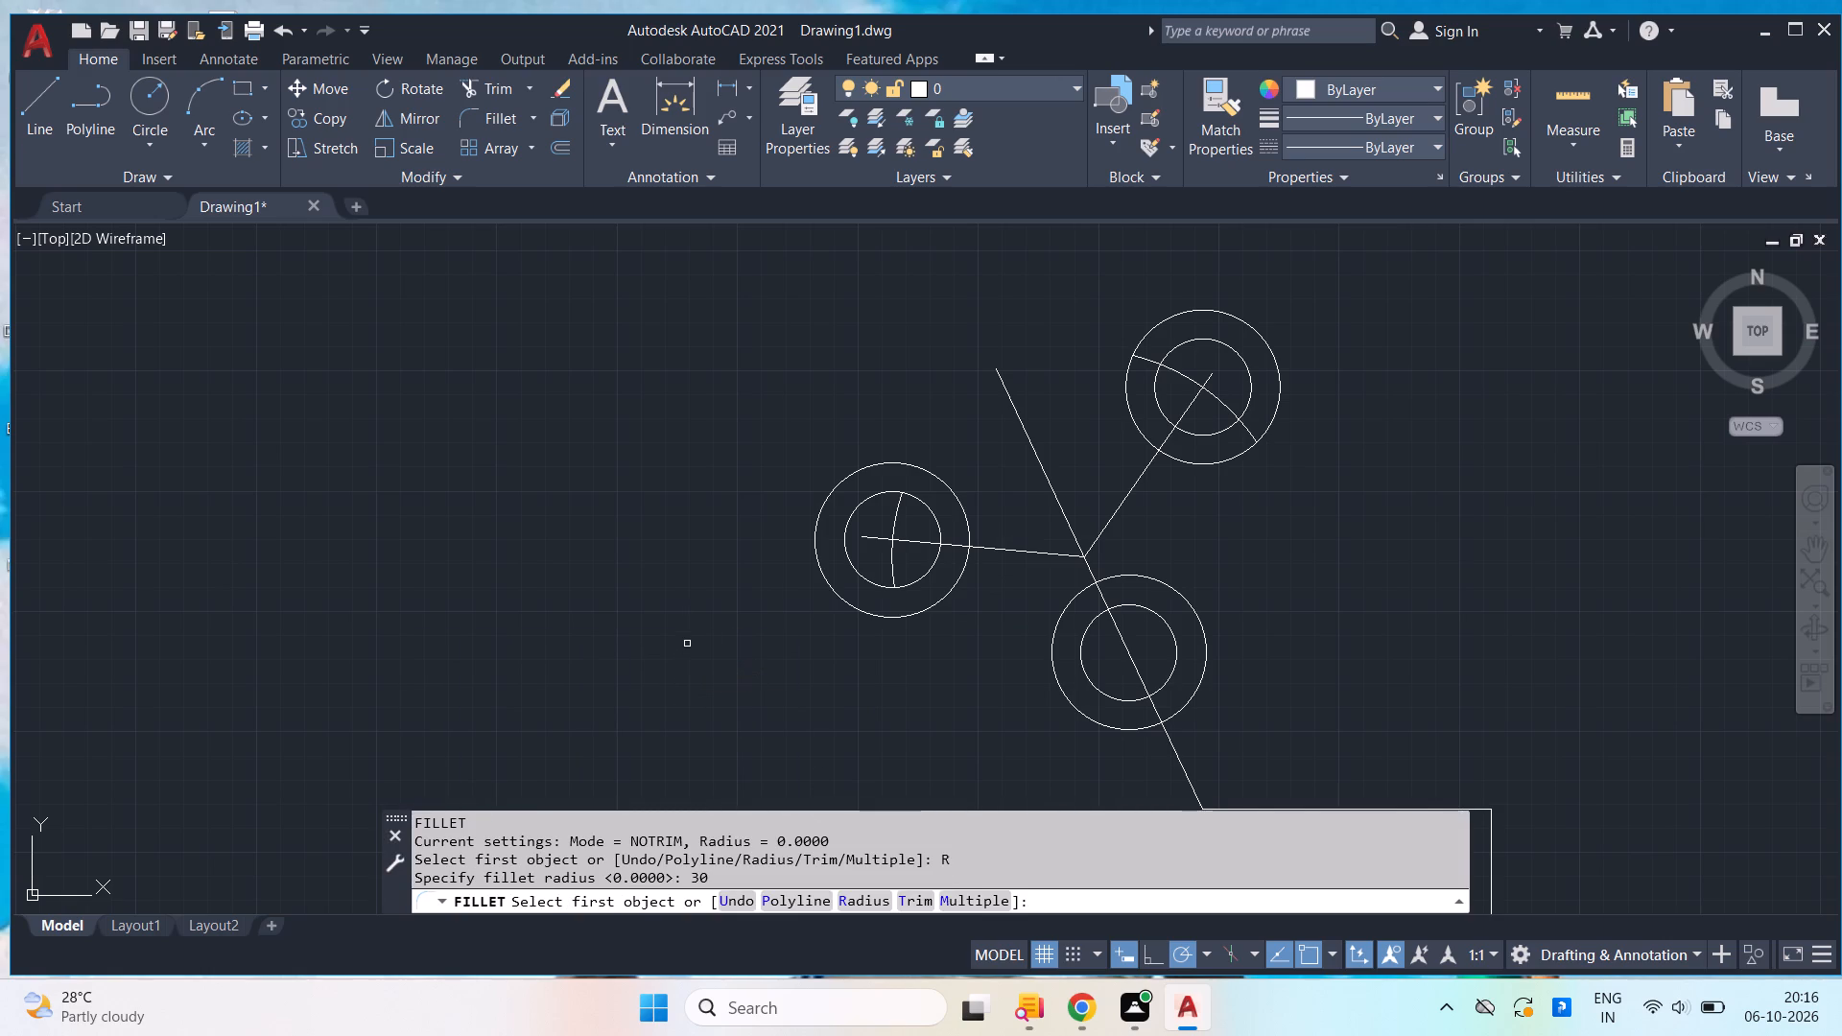
left_click(868, 470)
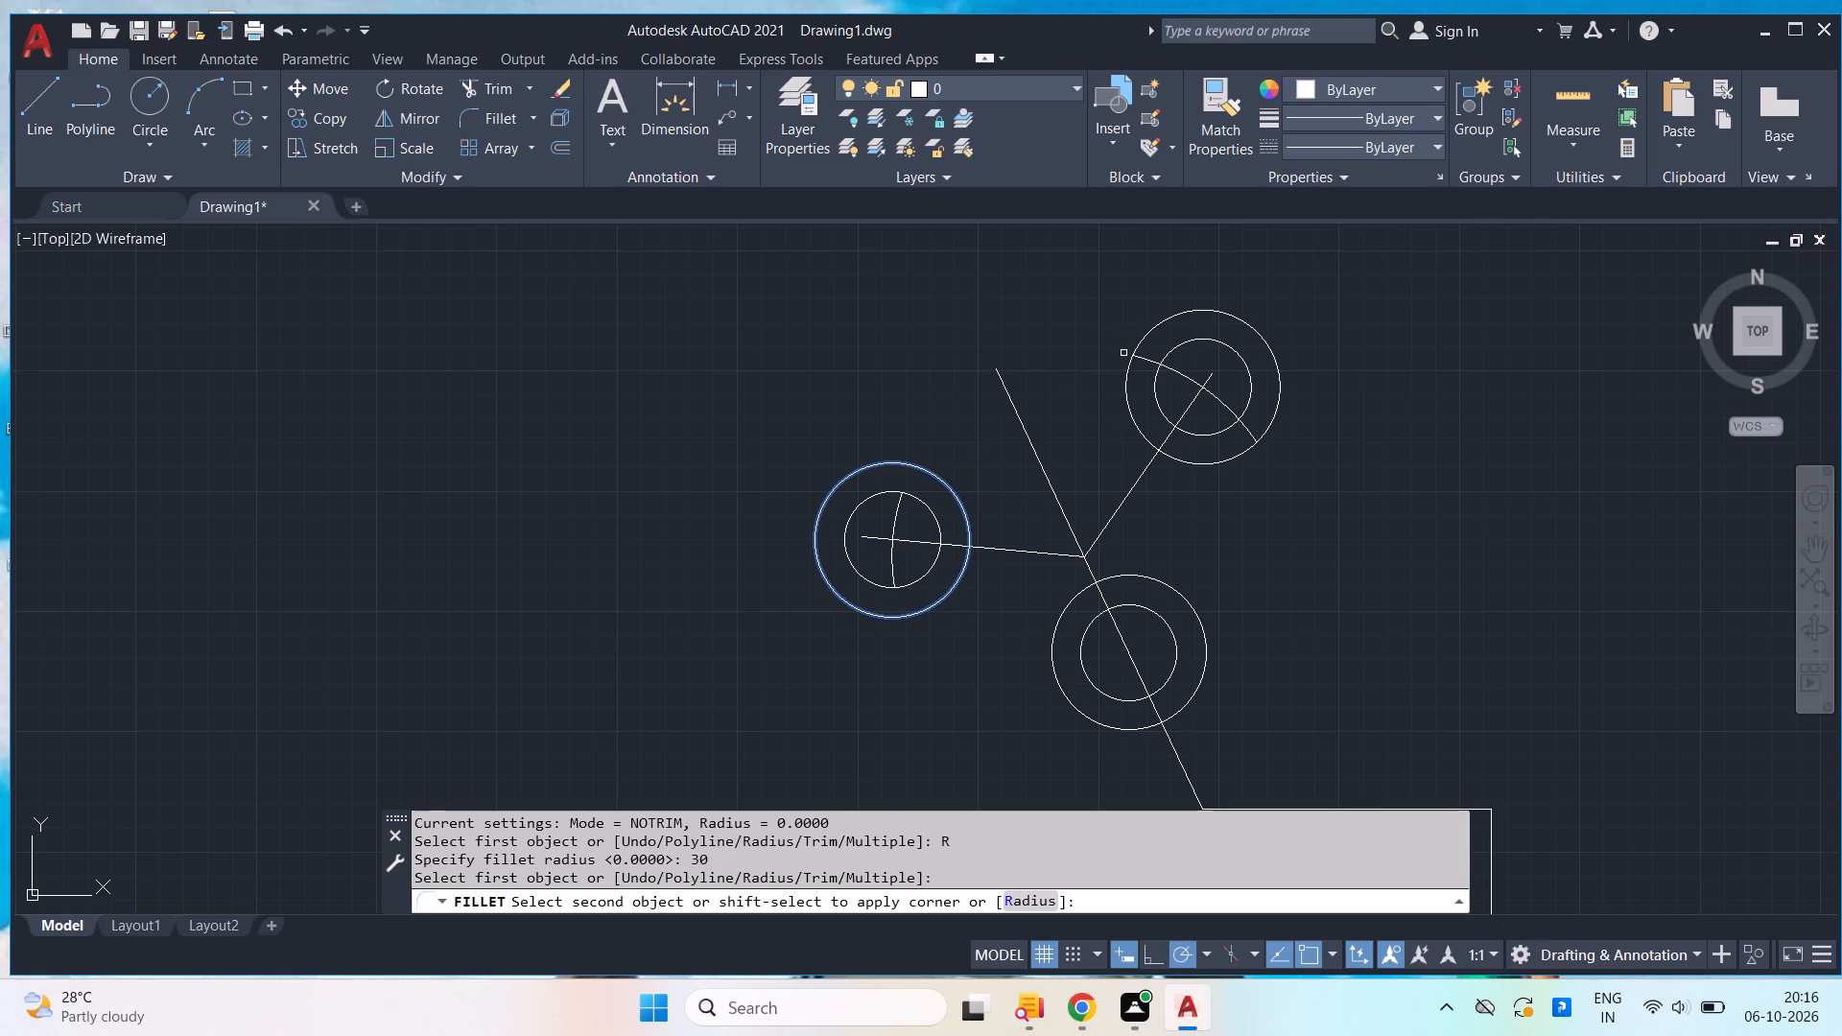
left_click(1133, 365)
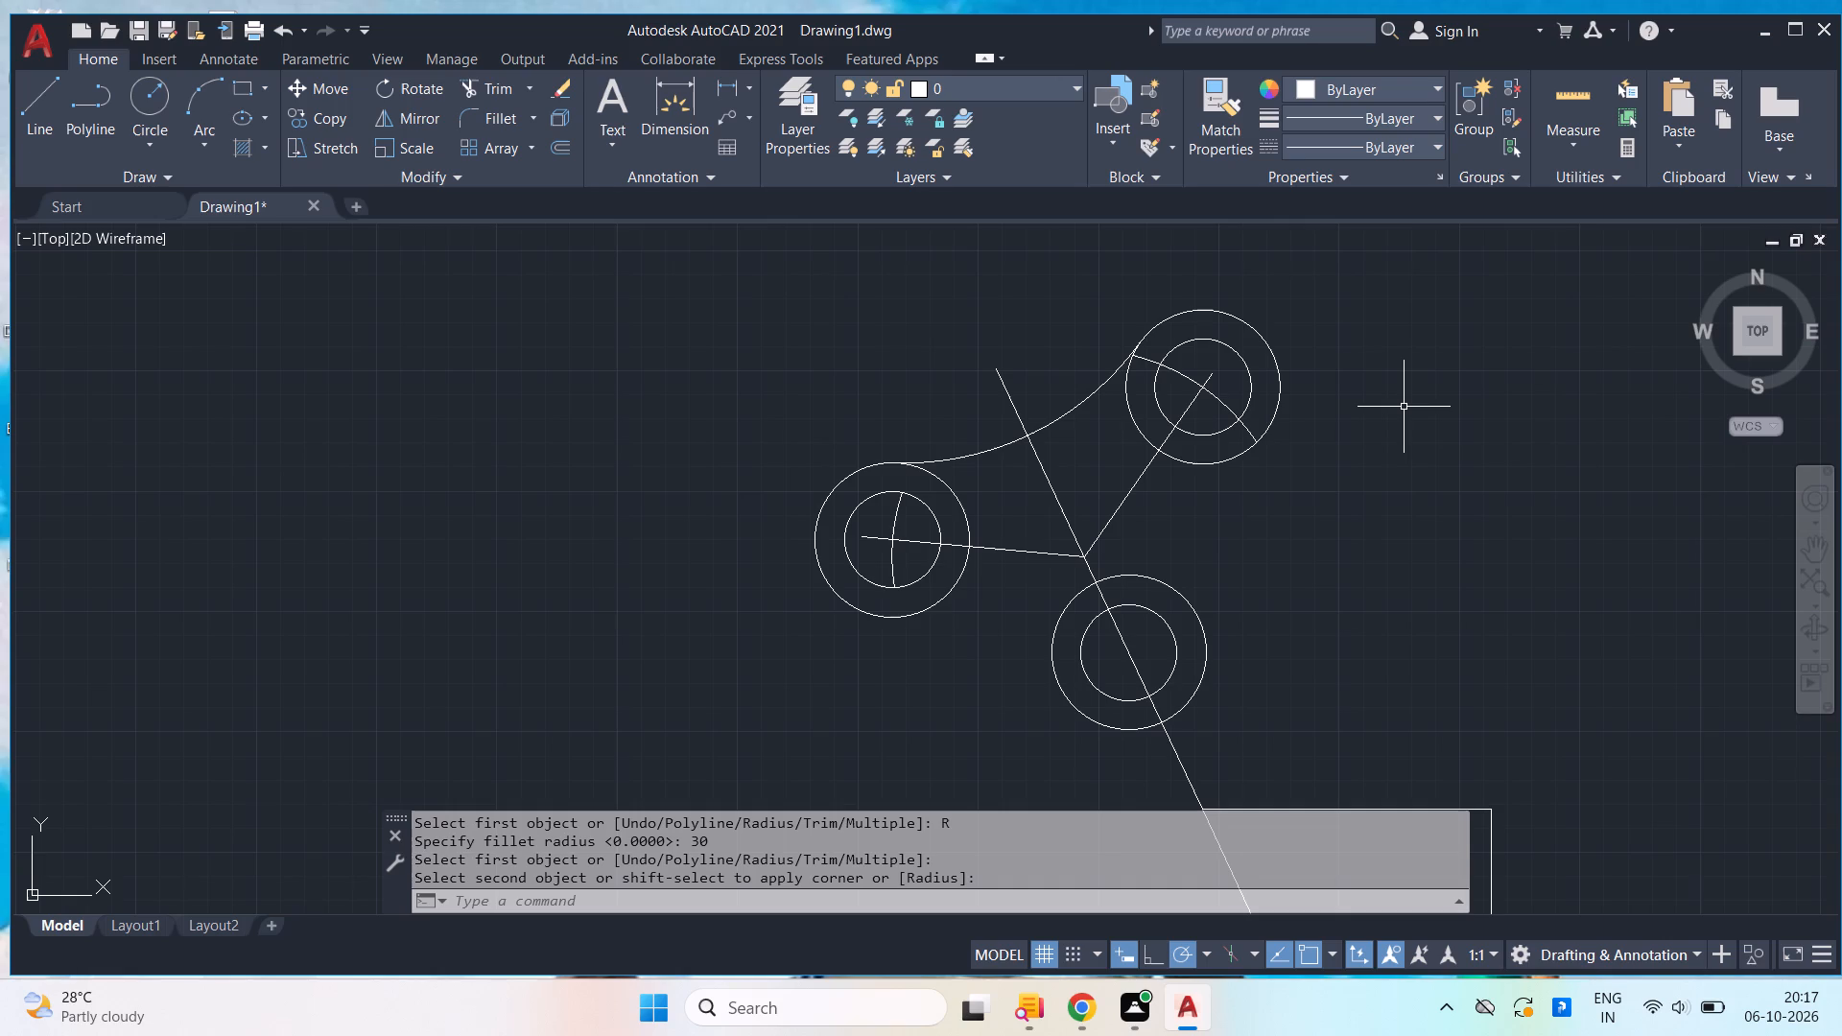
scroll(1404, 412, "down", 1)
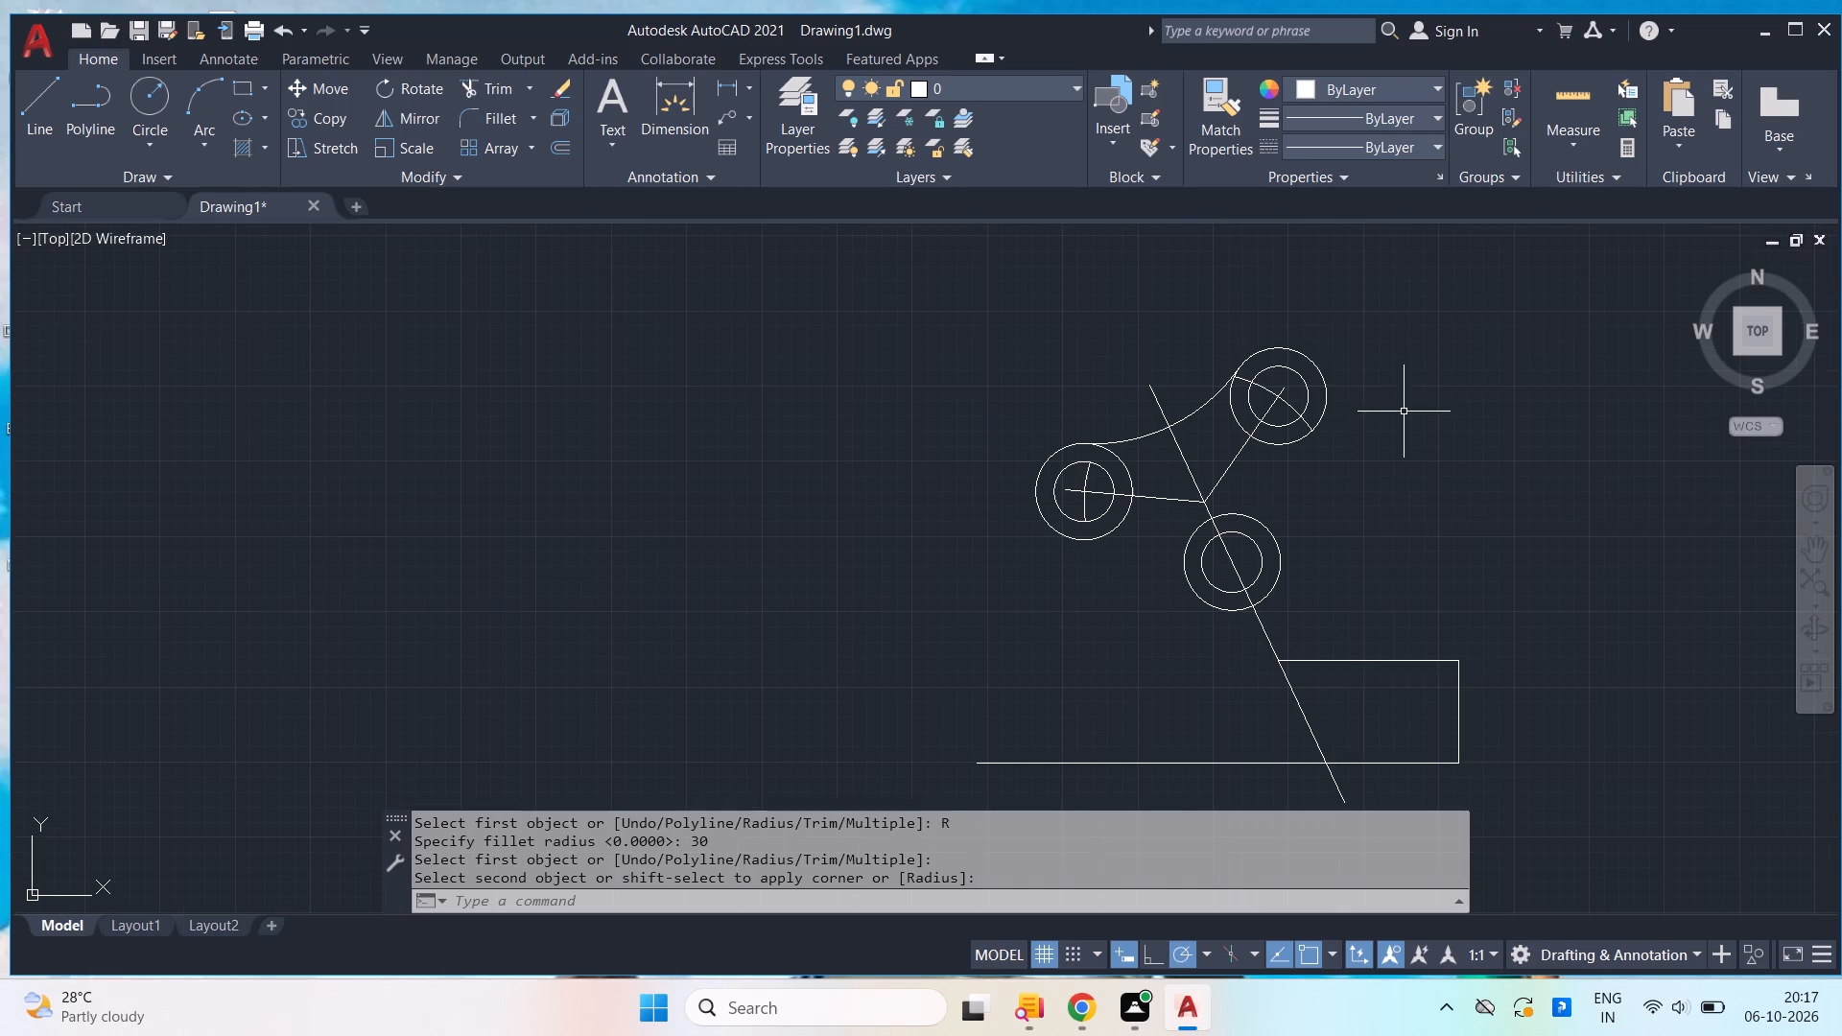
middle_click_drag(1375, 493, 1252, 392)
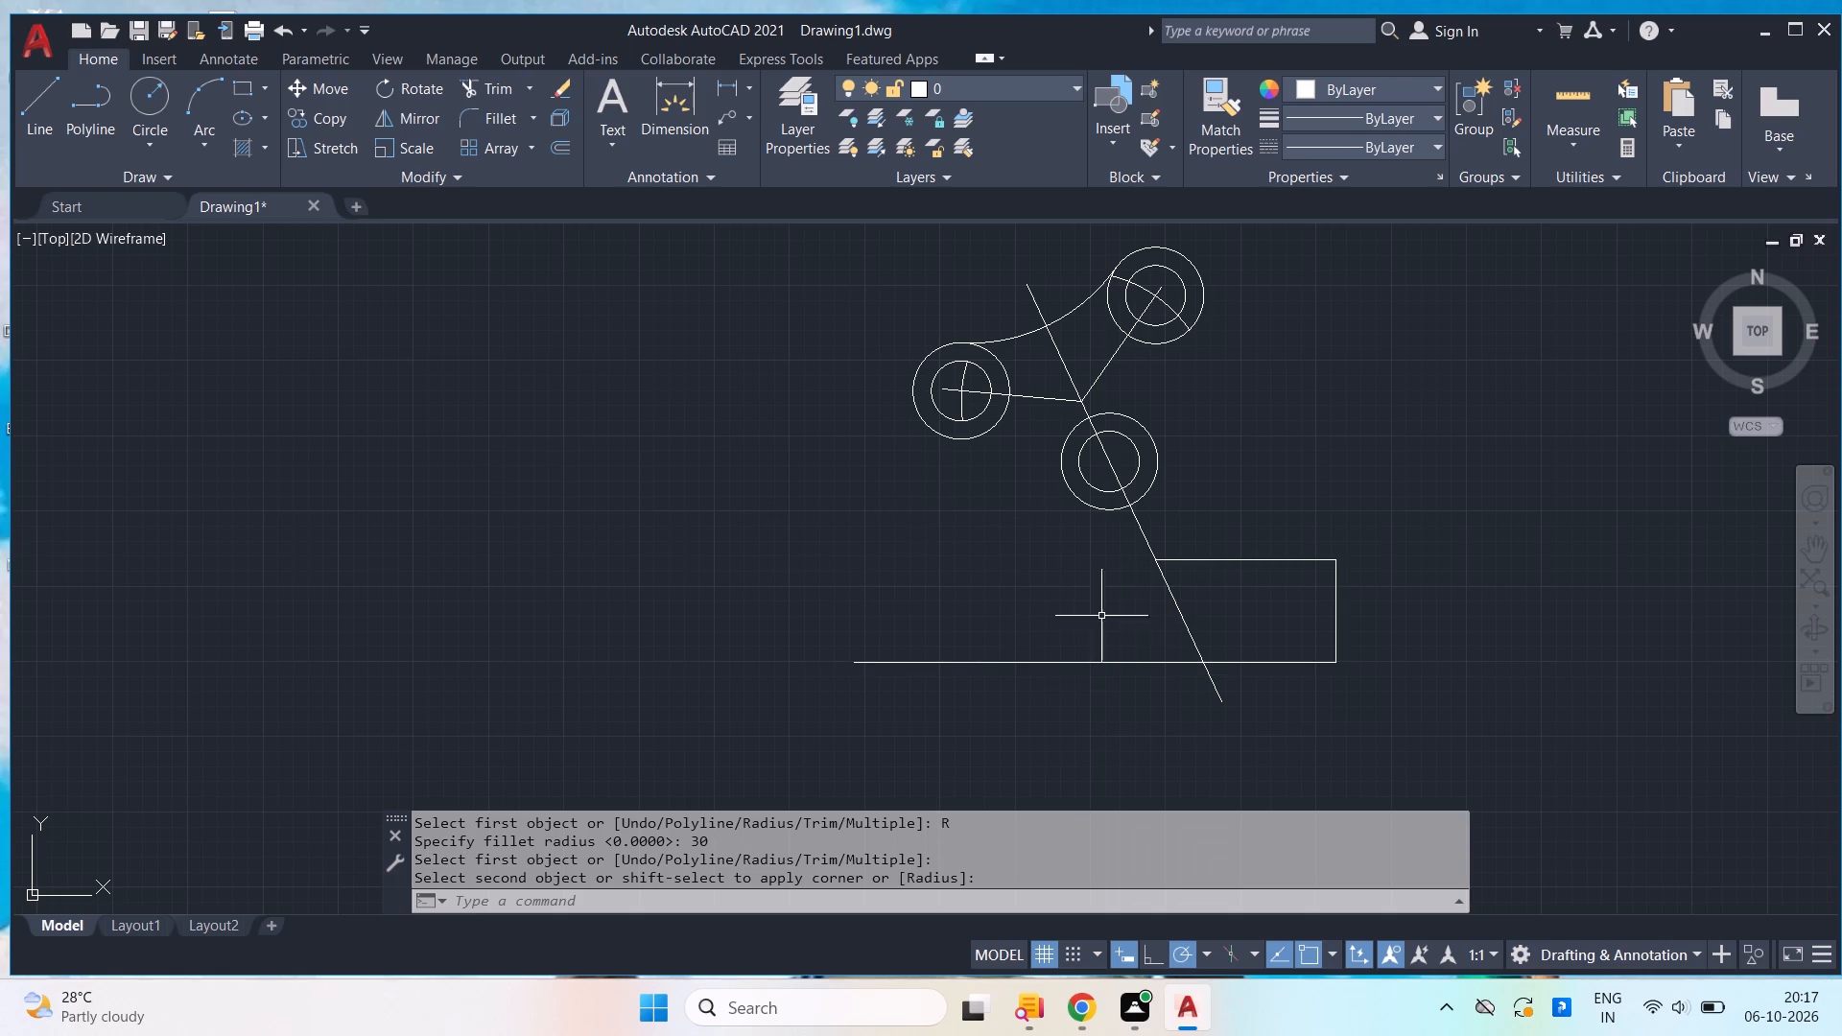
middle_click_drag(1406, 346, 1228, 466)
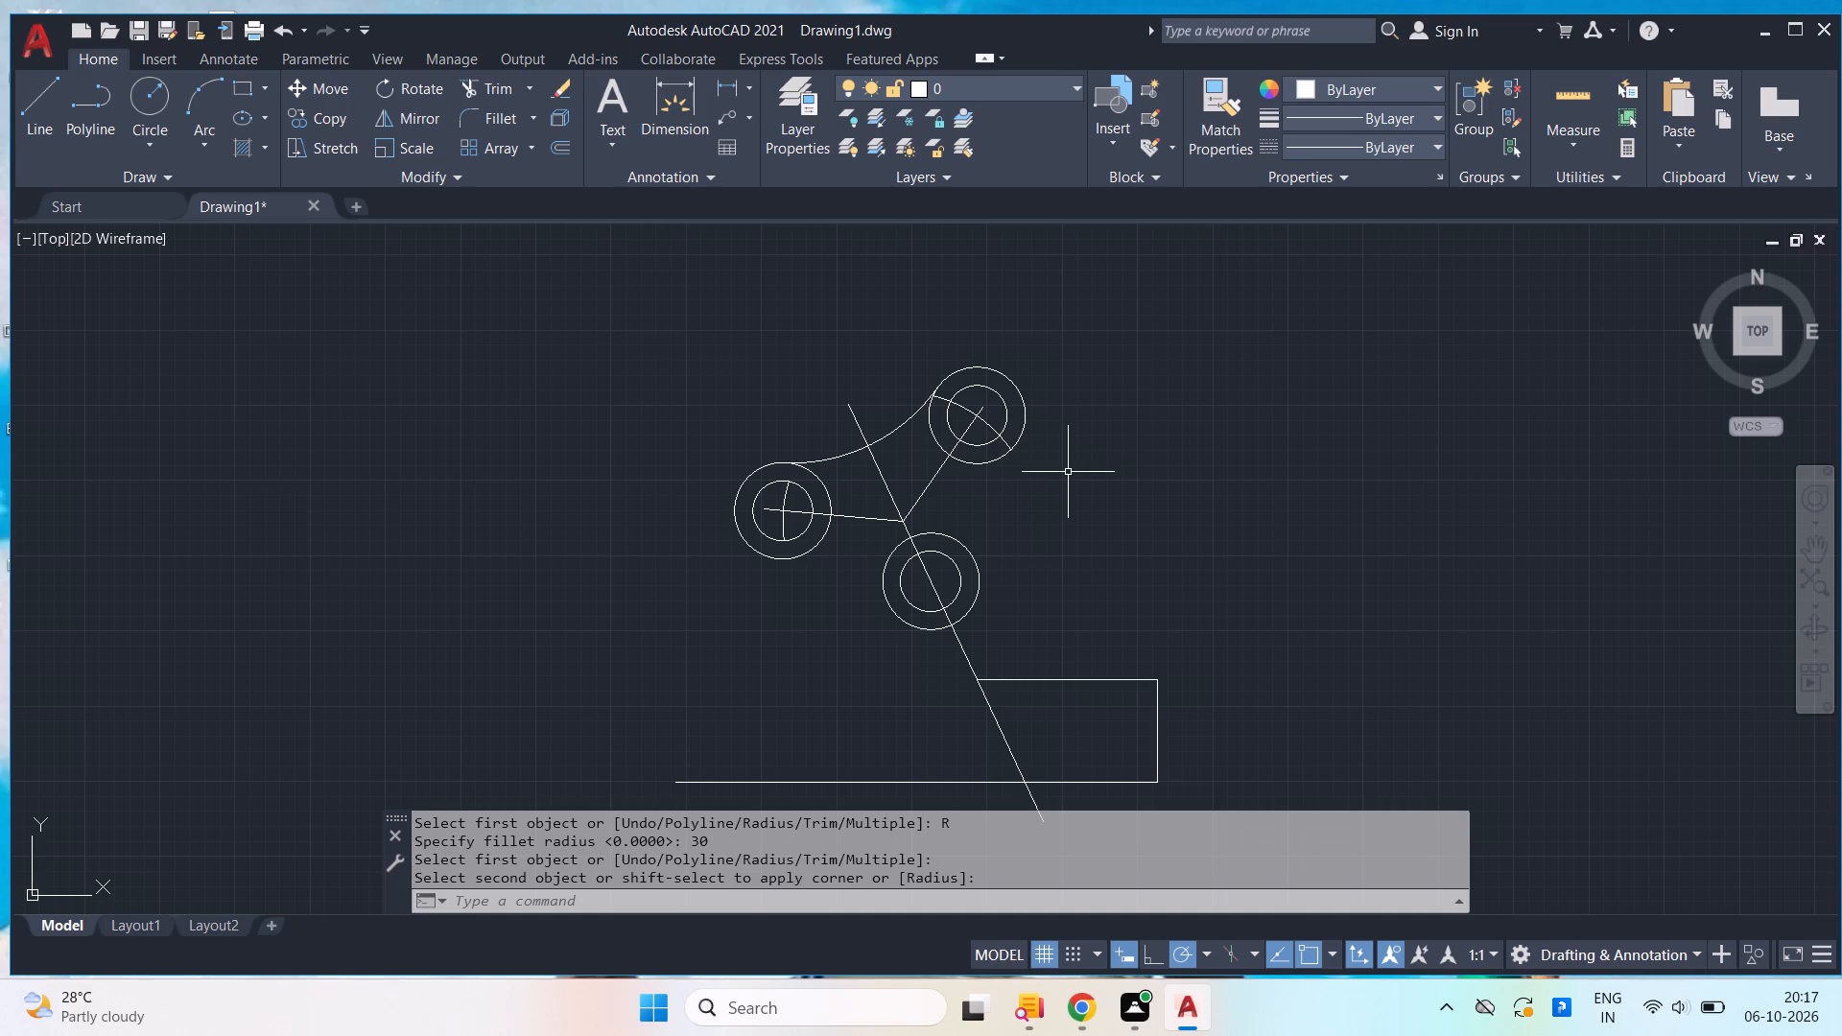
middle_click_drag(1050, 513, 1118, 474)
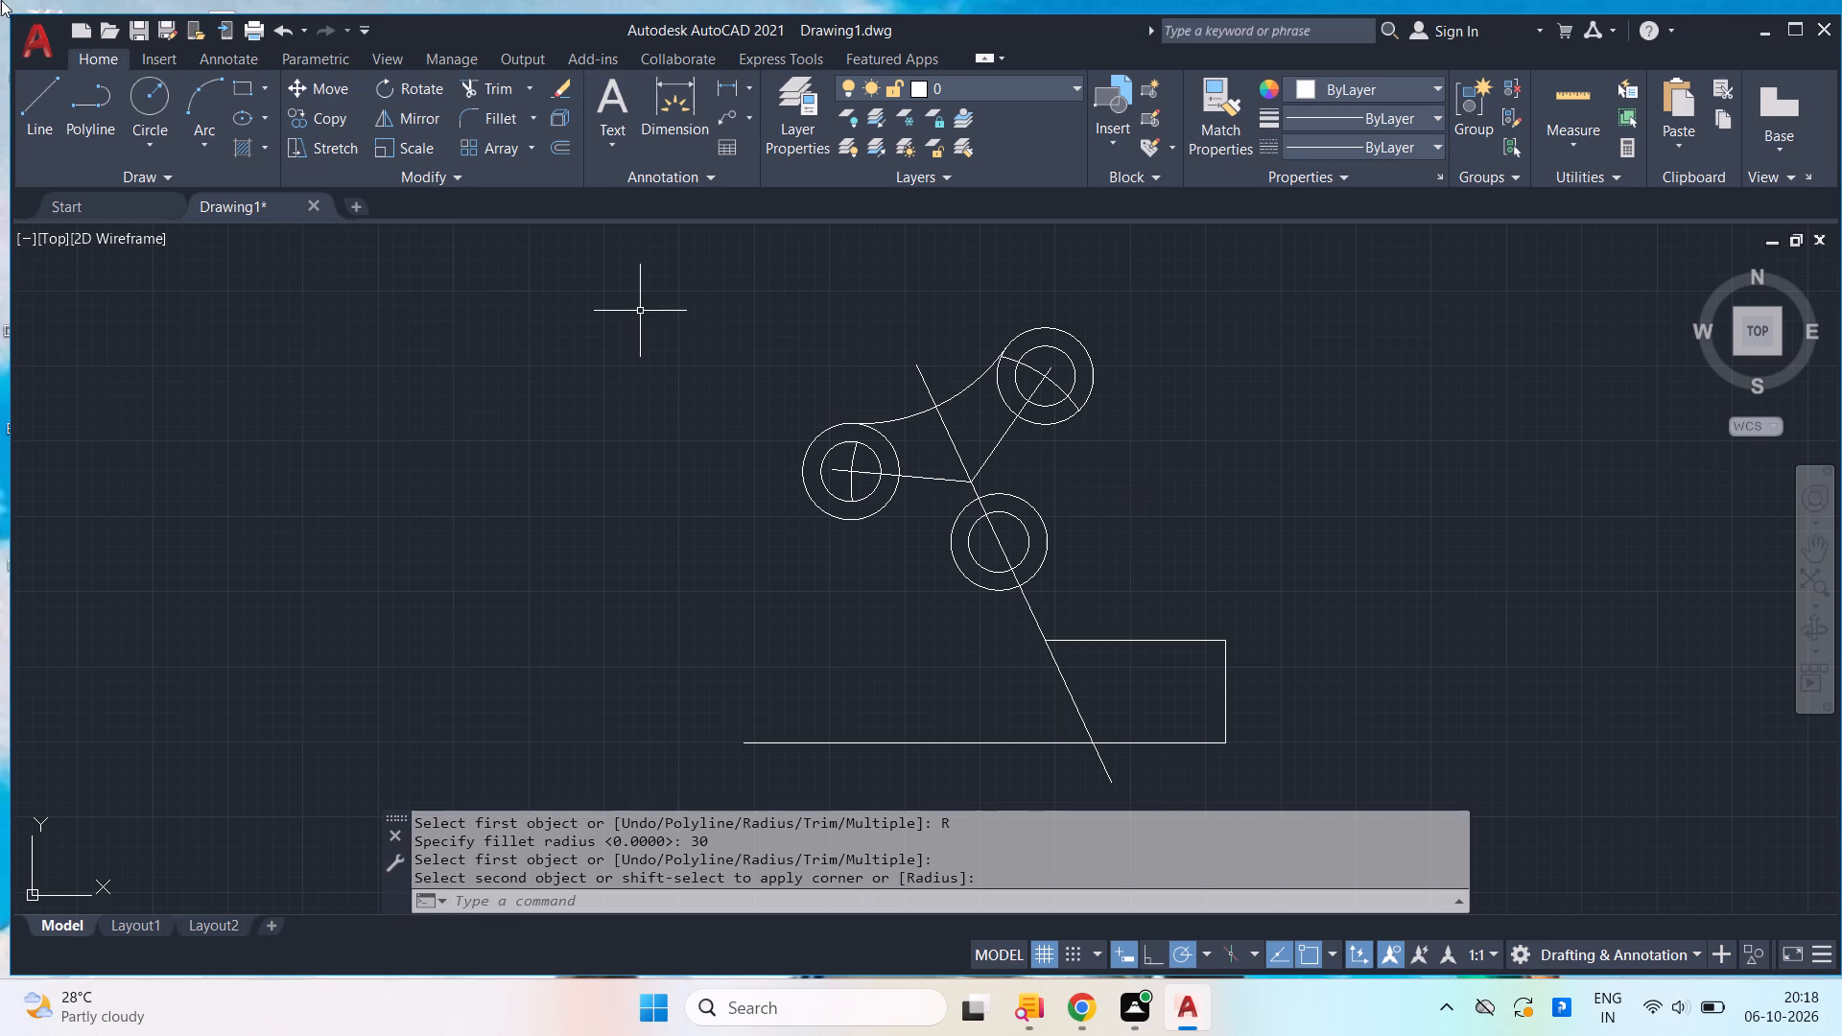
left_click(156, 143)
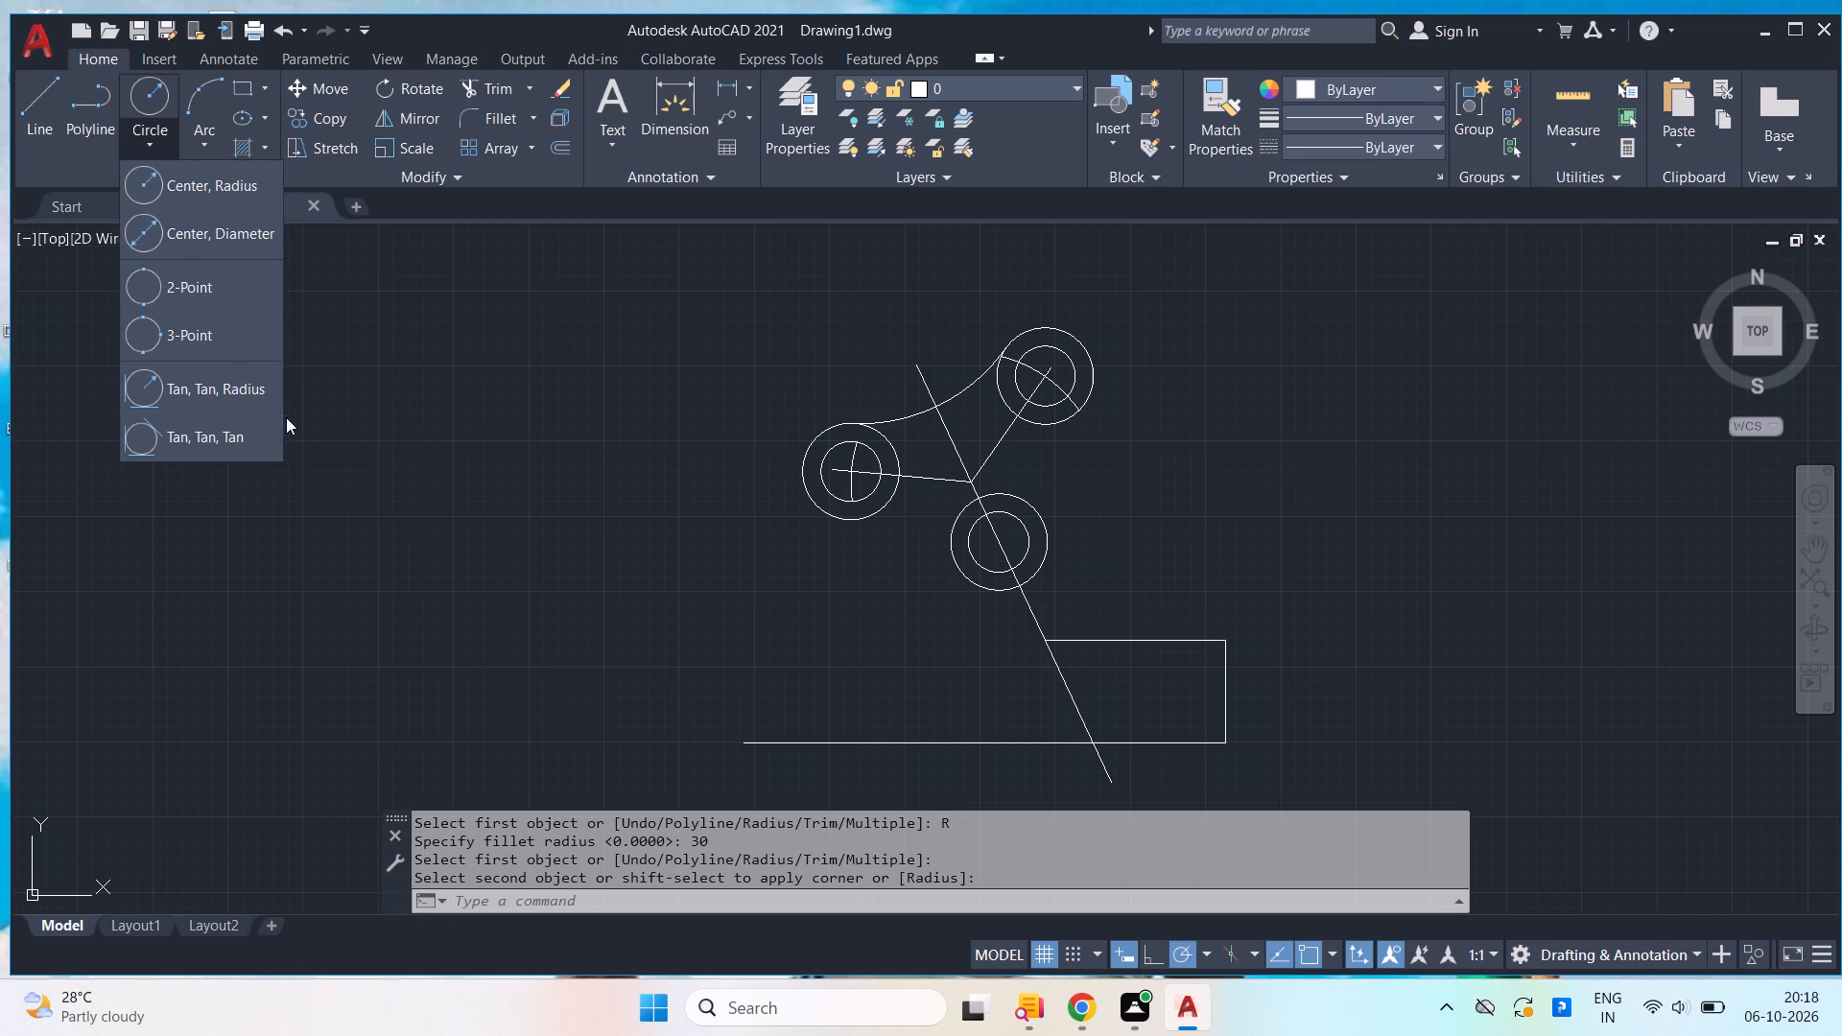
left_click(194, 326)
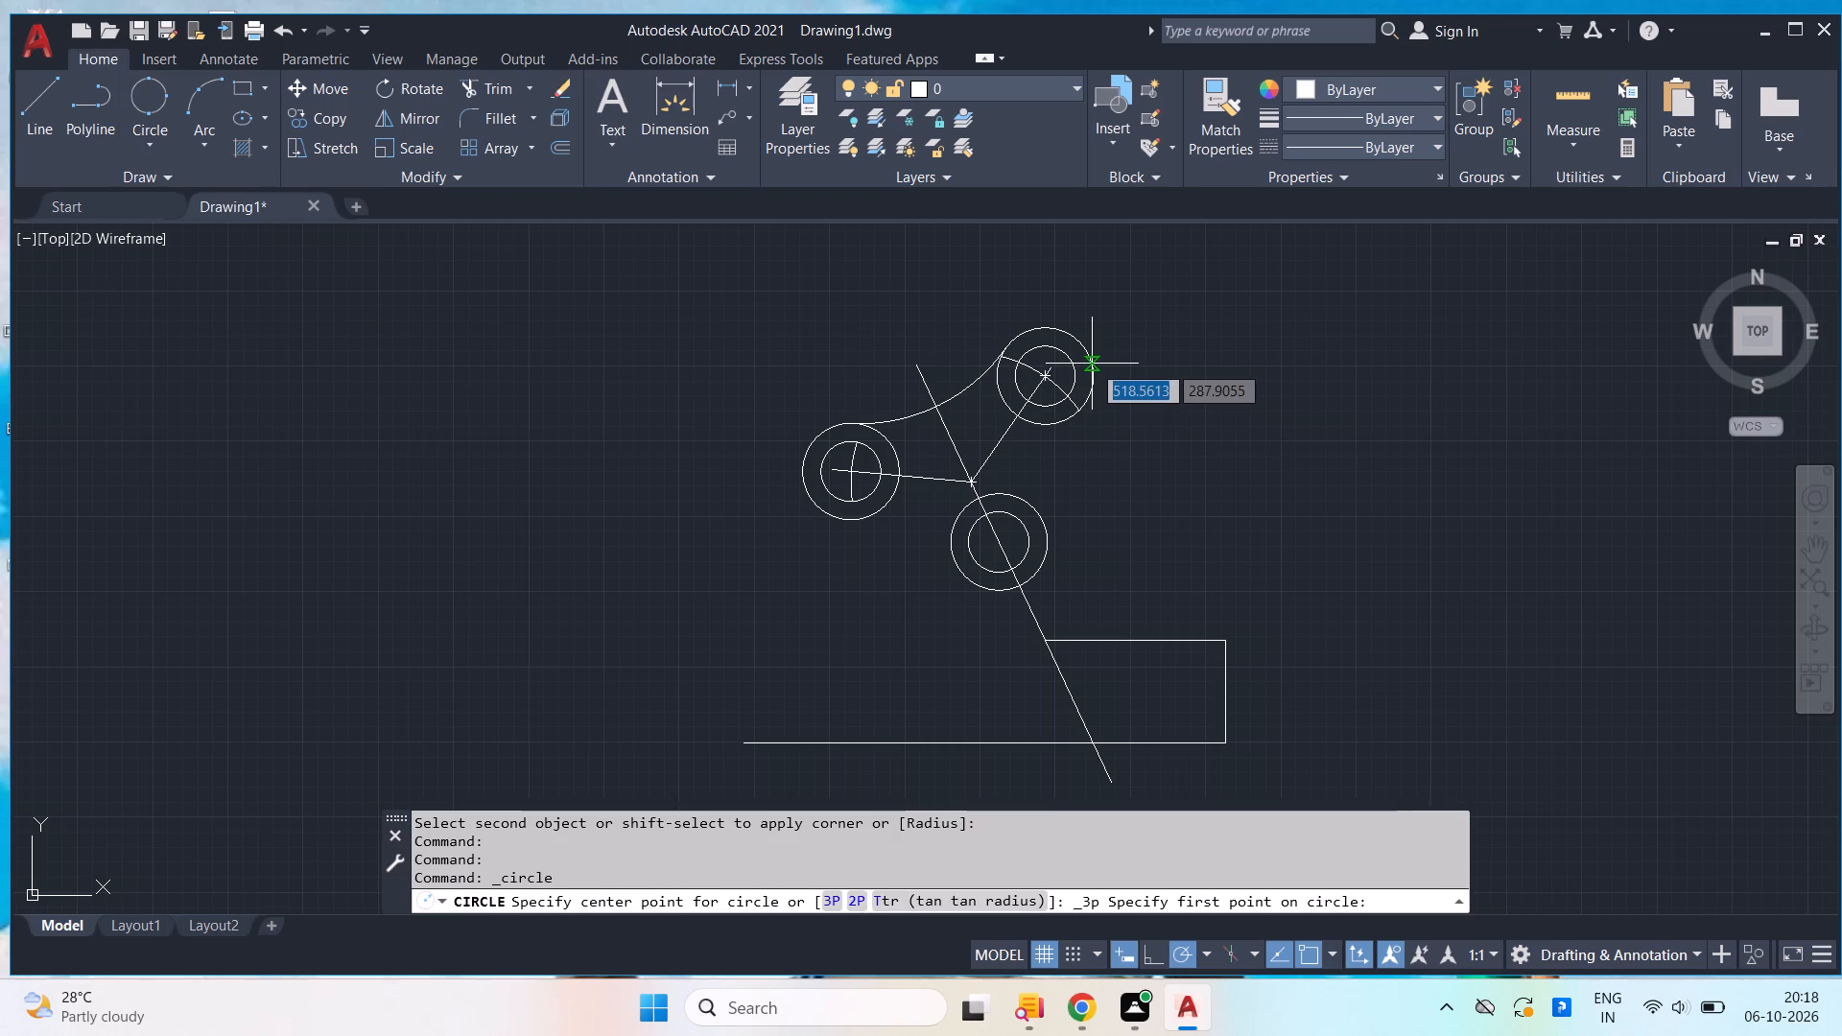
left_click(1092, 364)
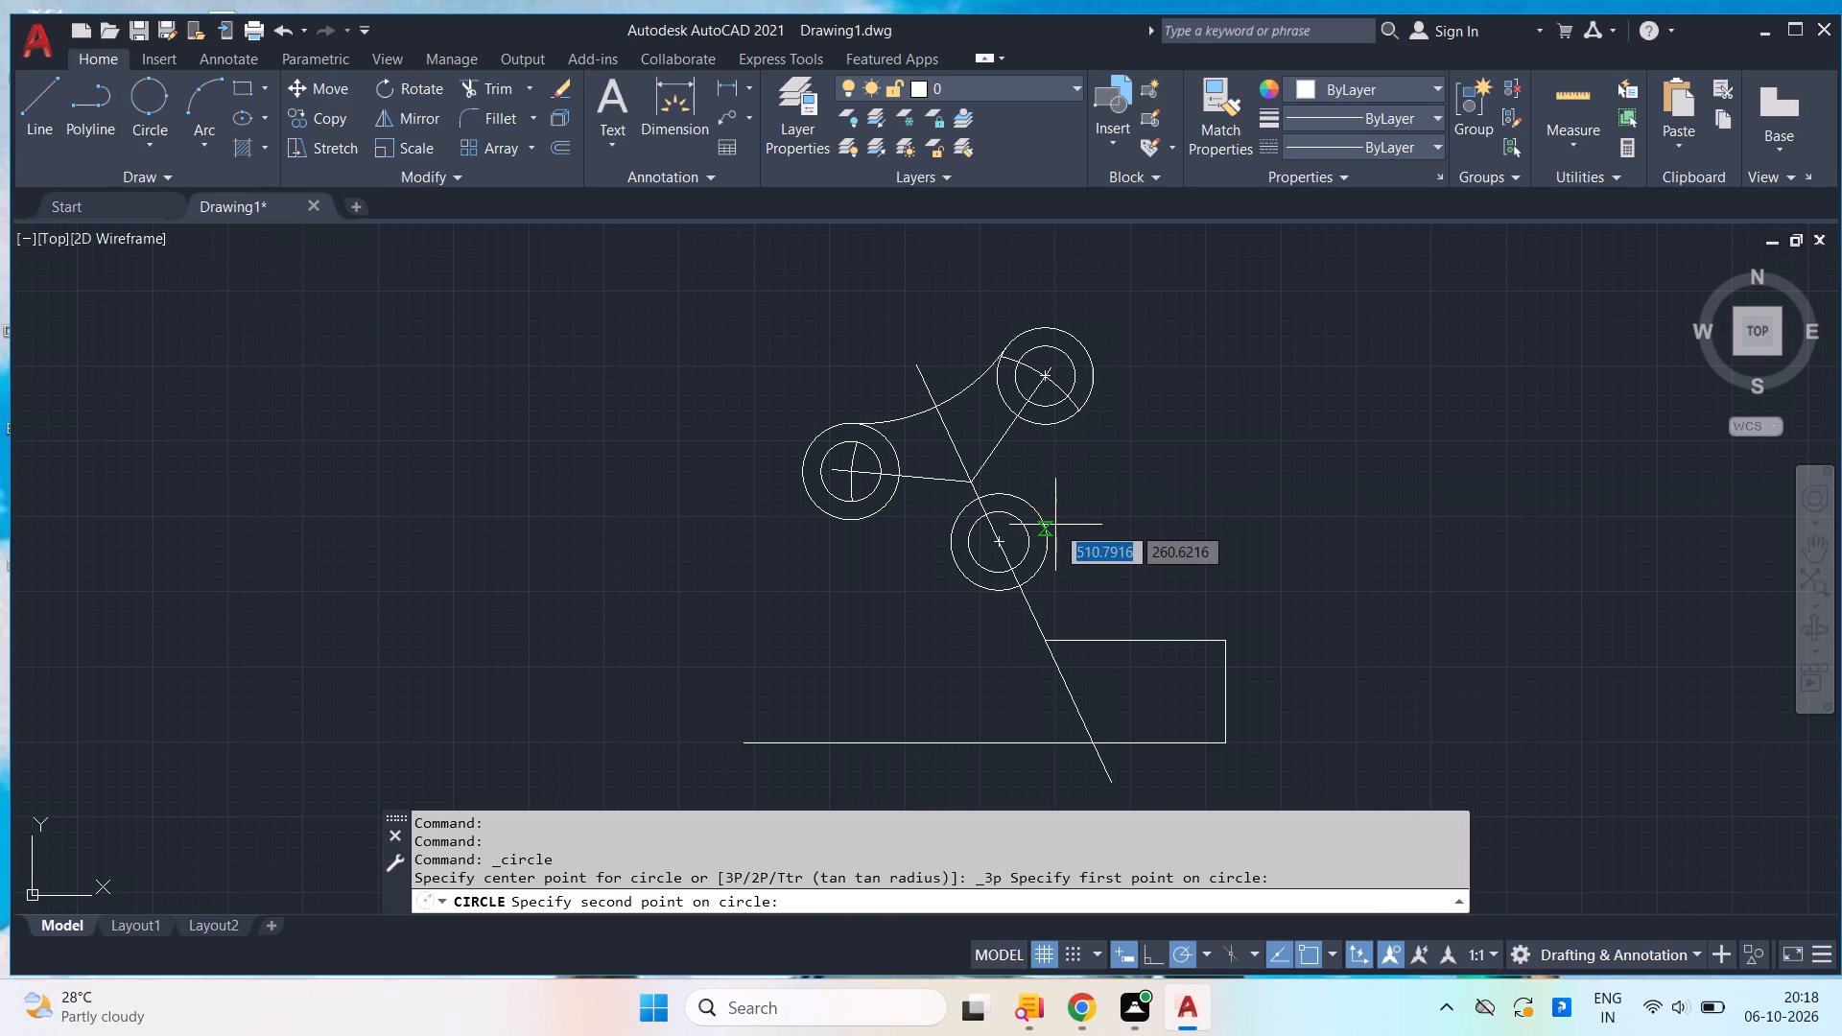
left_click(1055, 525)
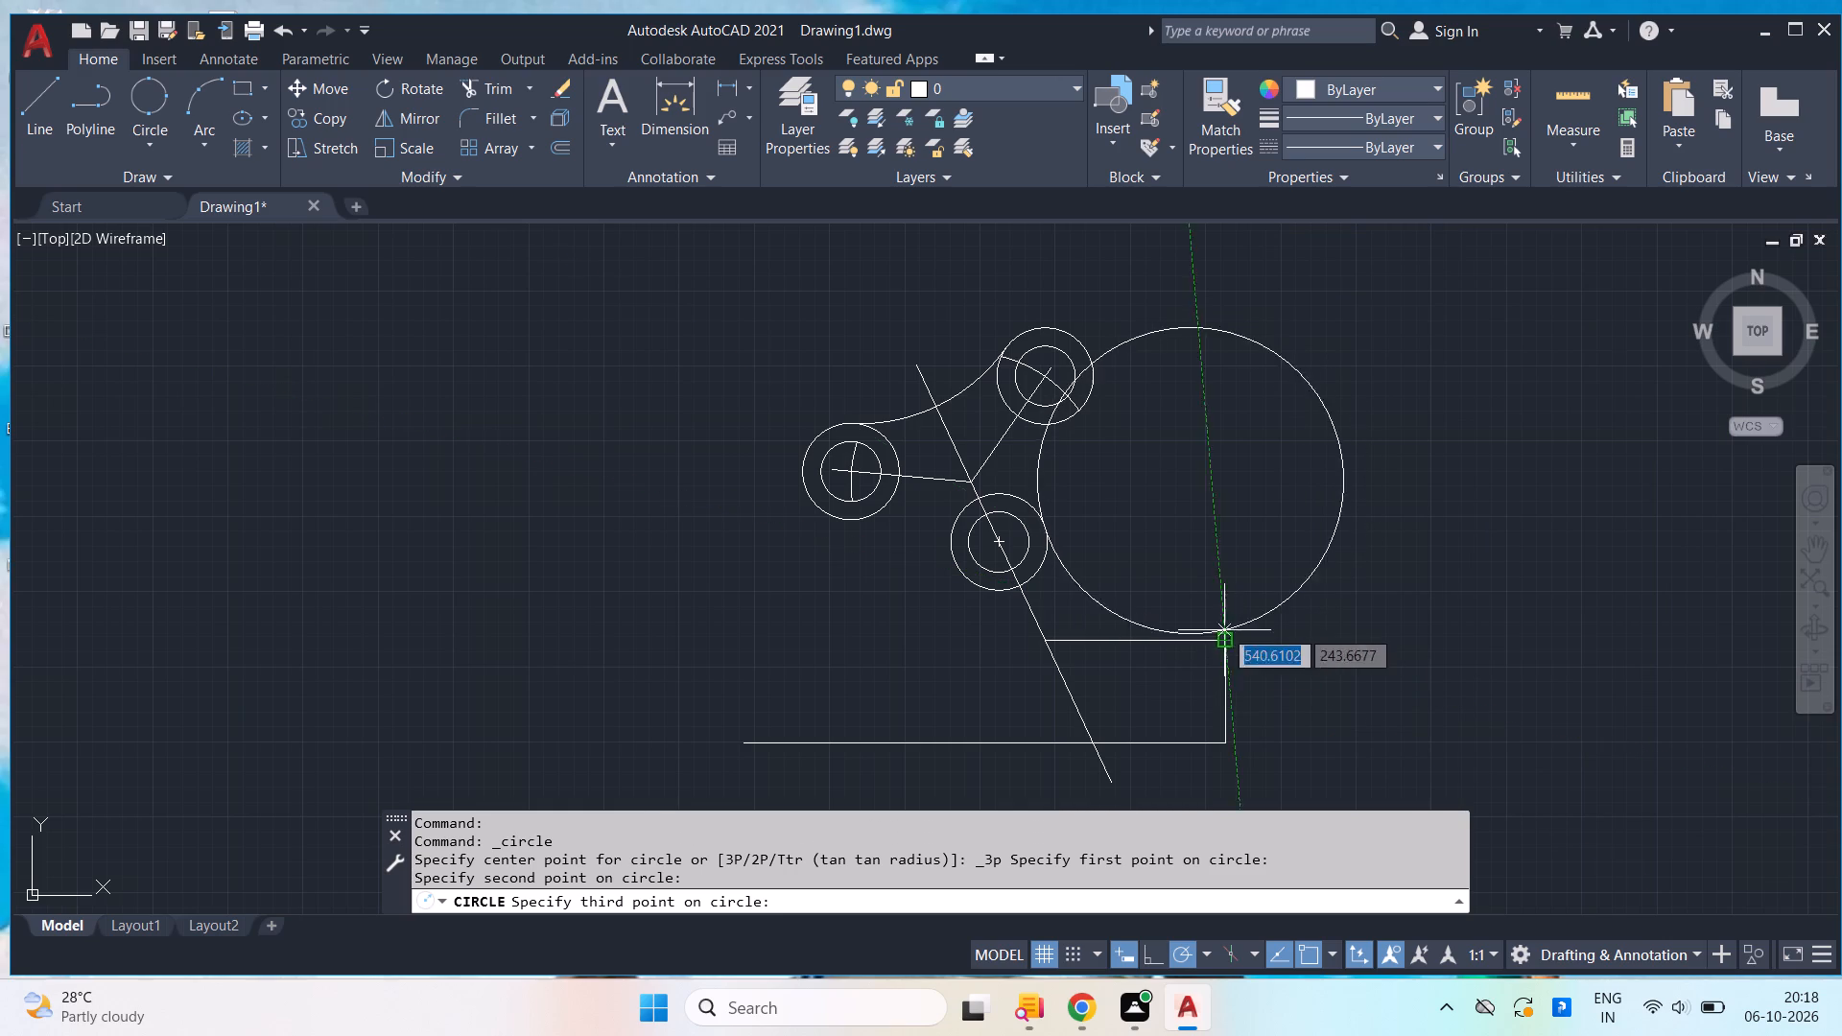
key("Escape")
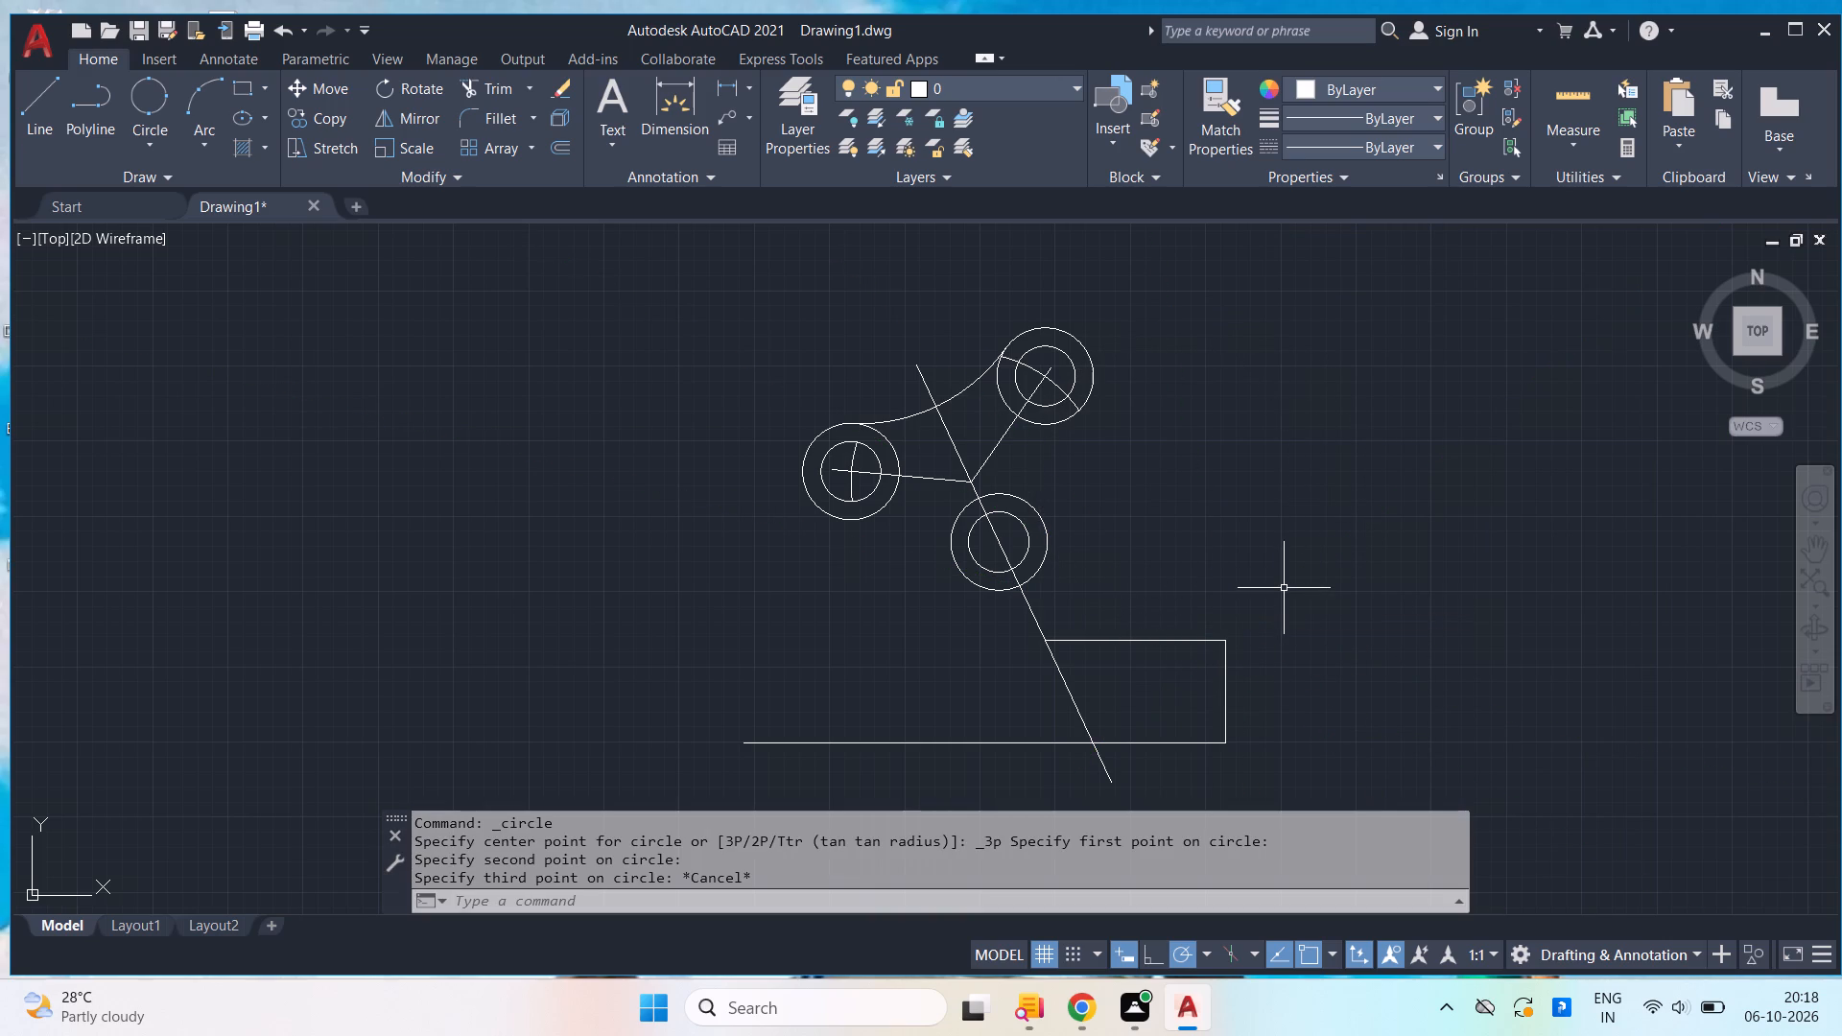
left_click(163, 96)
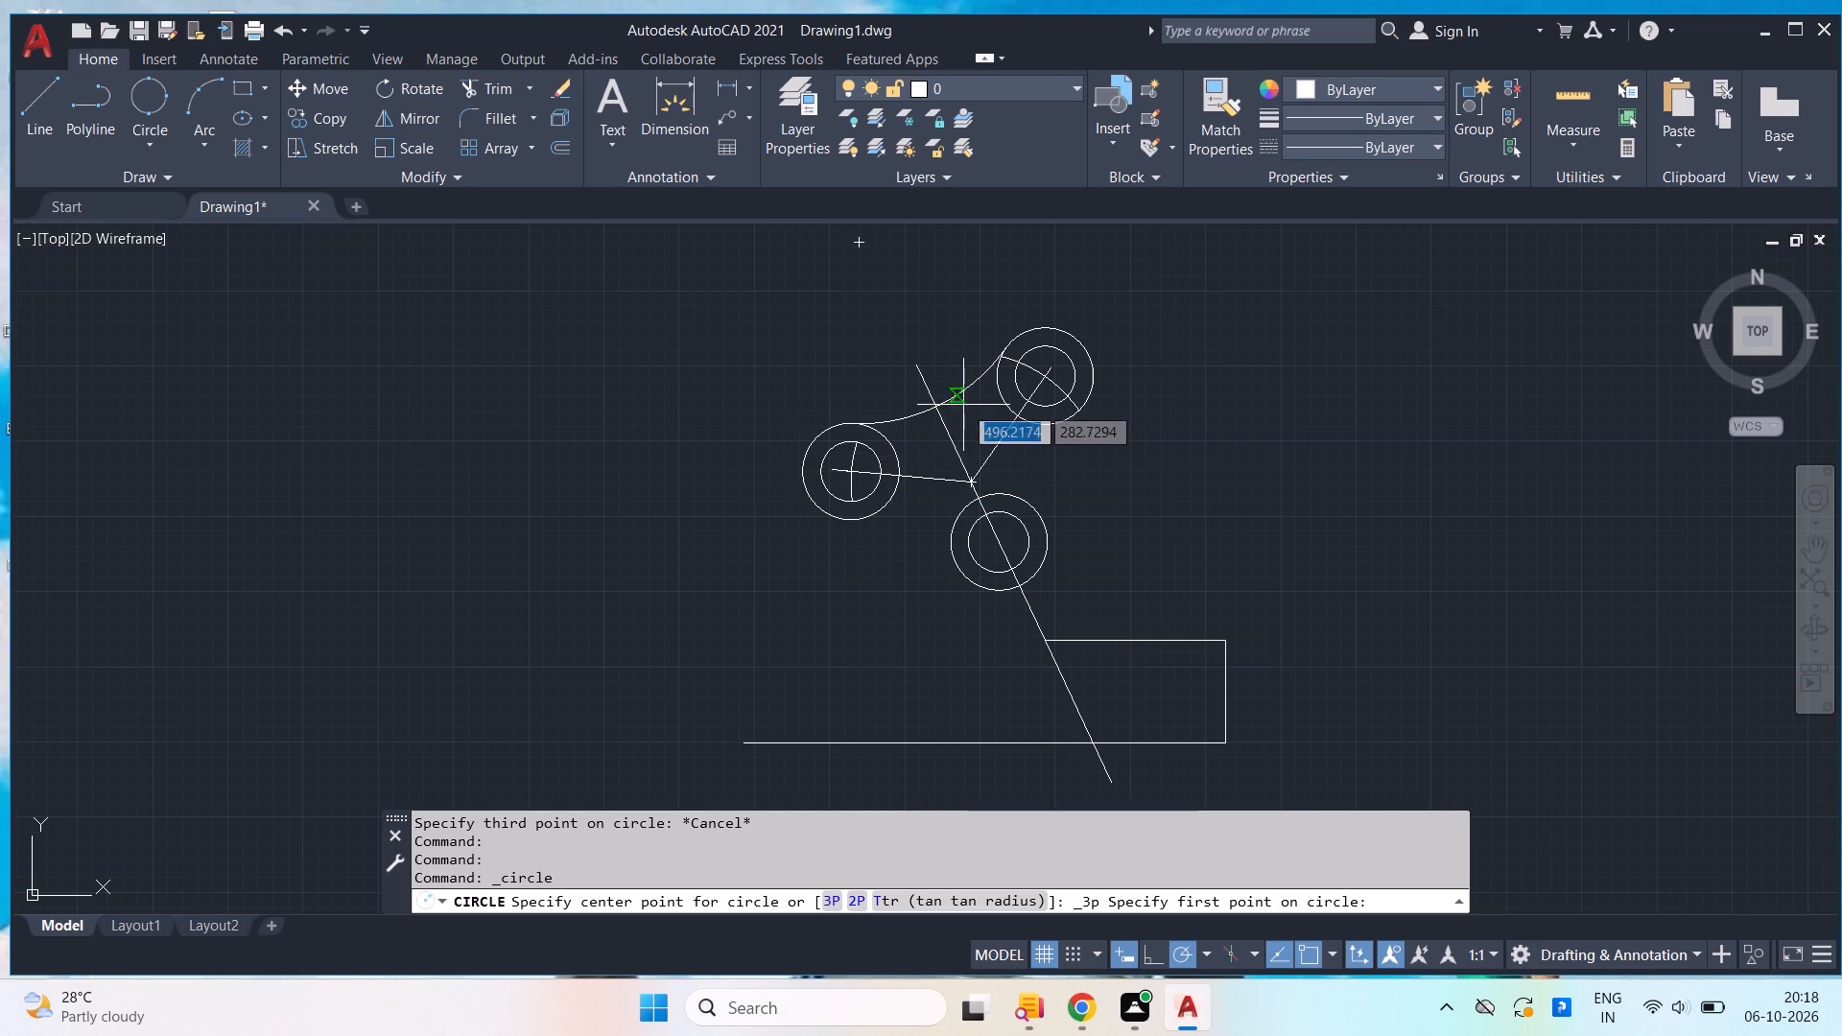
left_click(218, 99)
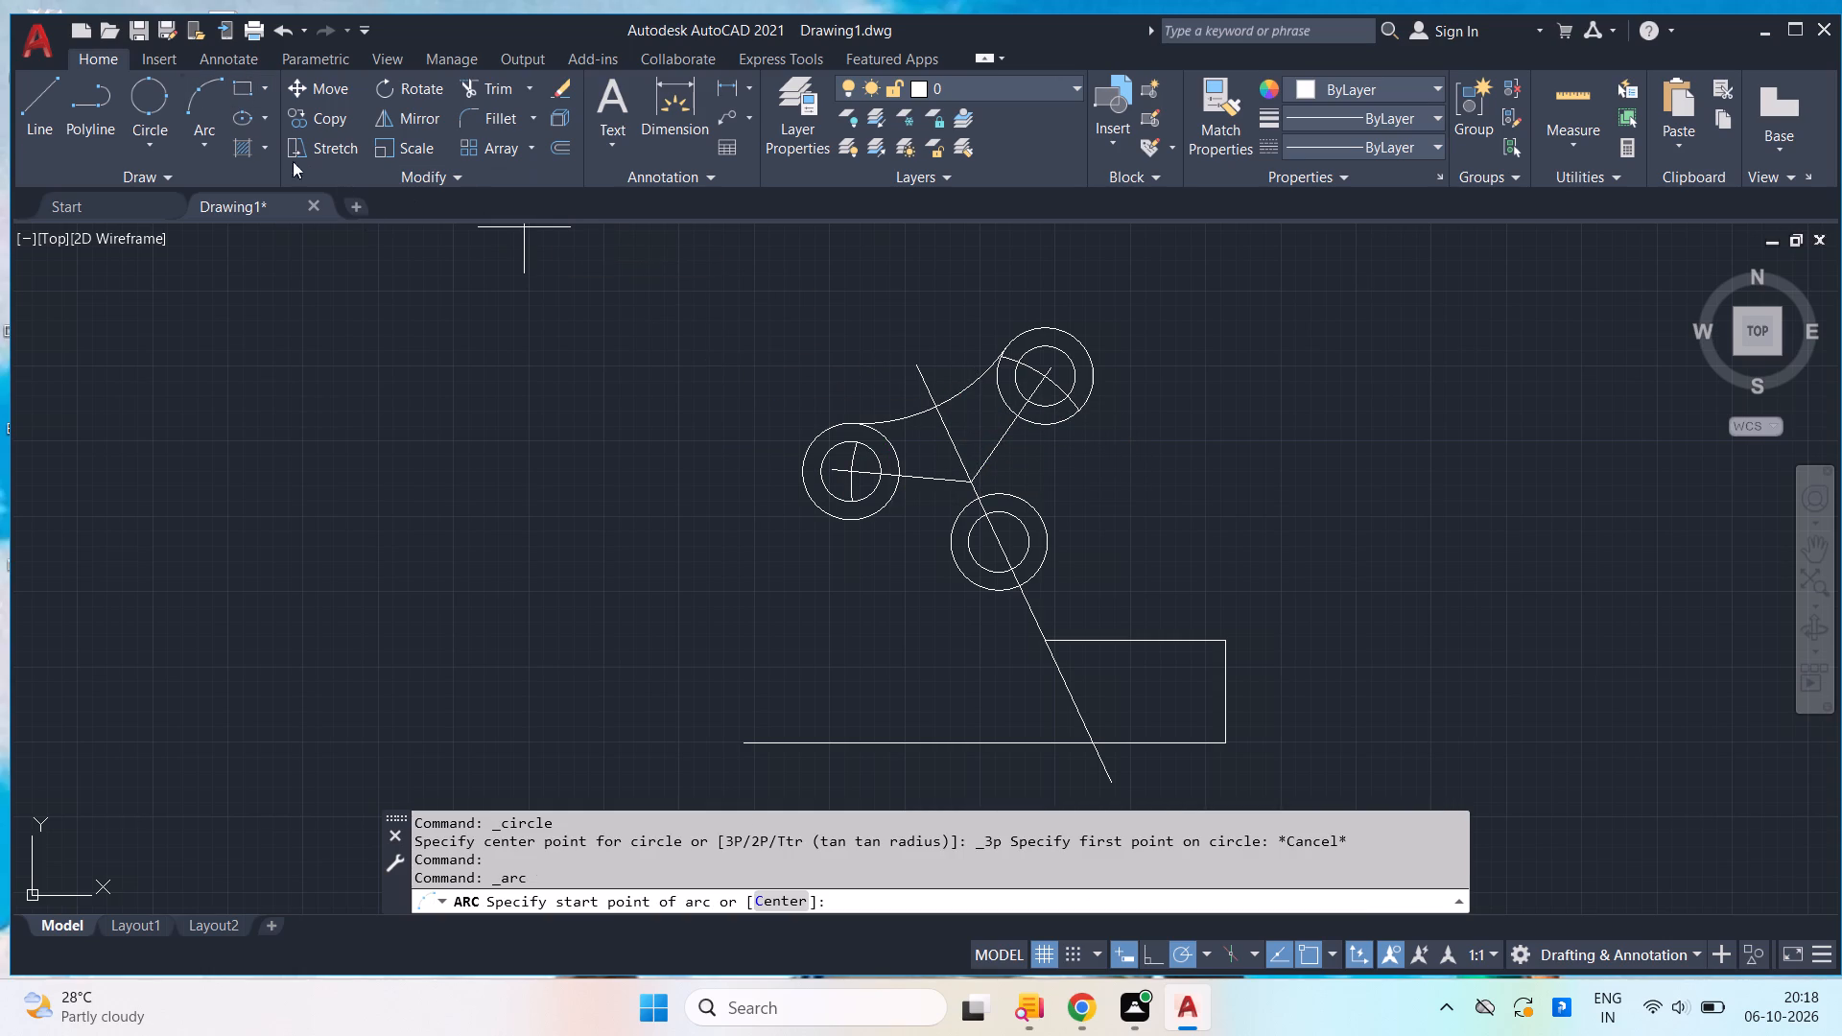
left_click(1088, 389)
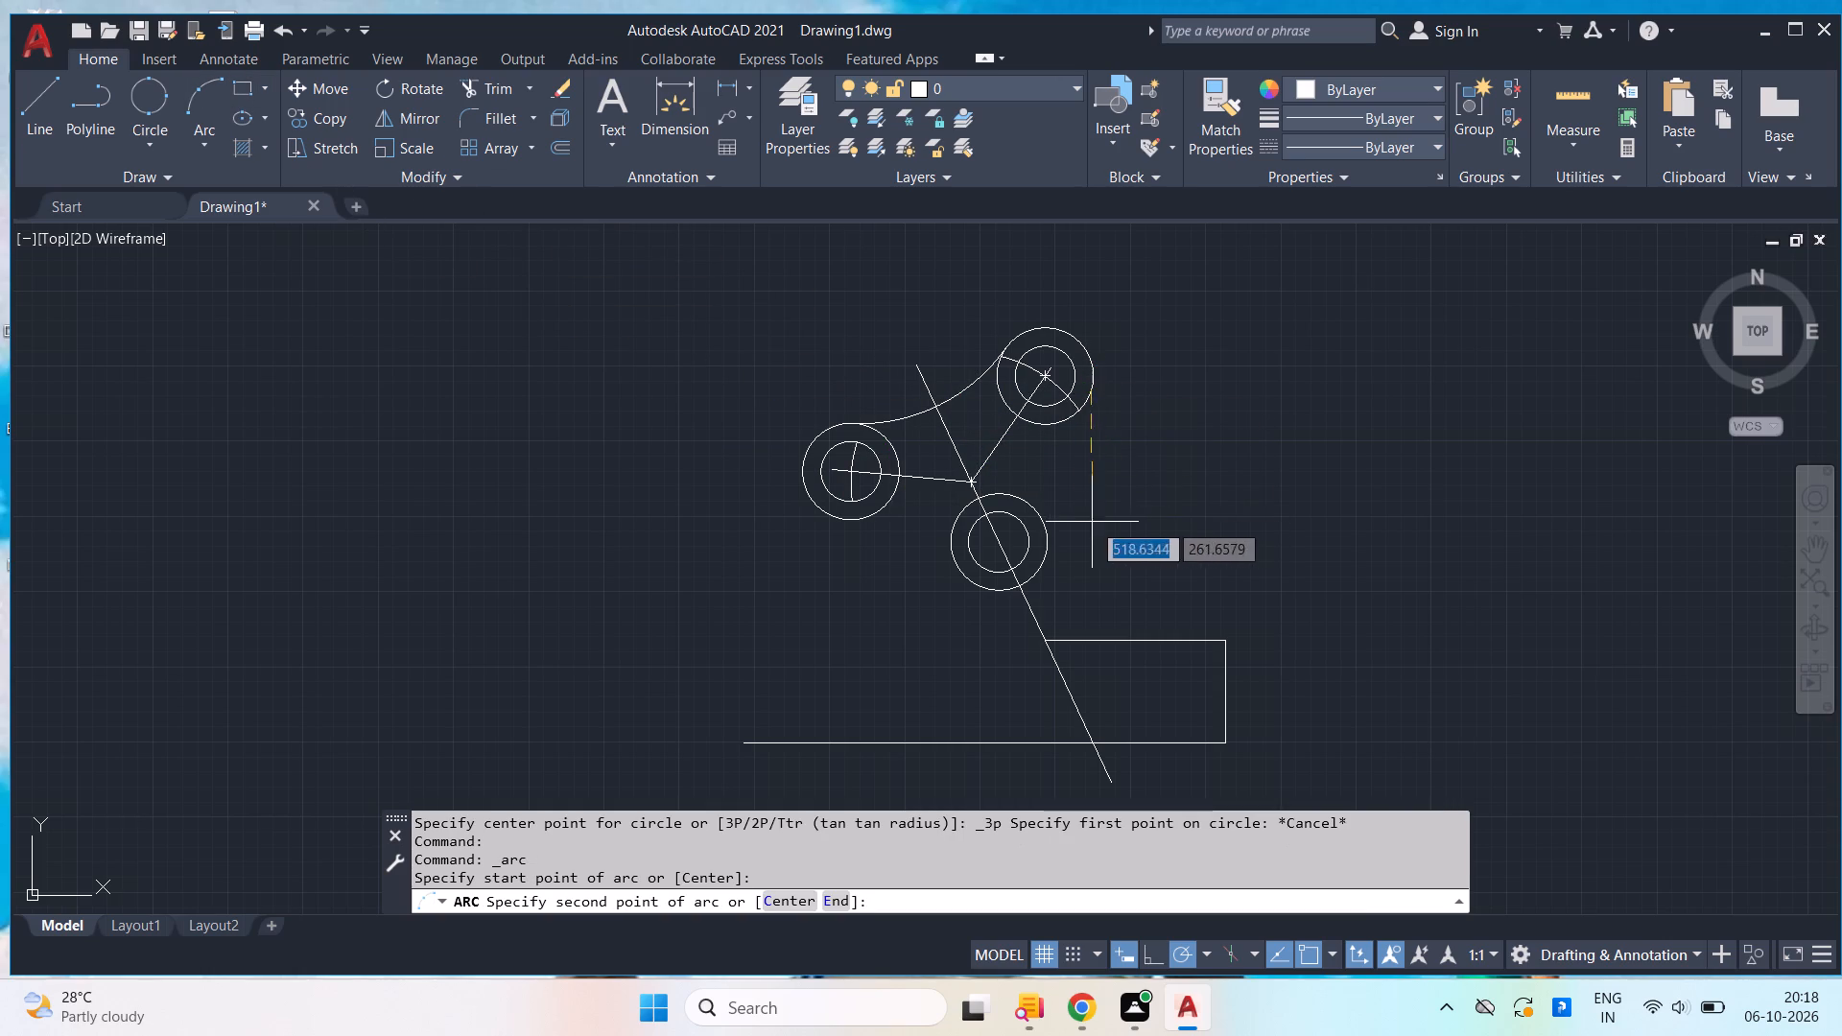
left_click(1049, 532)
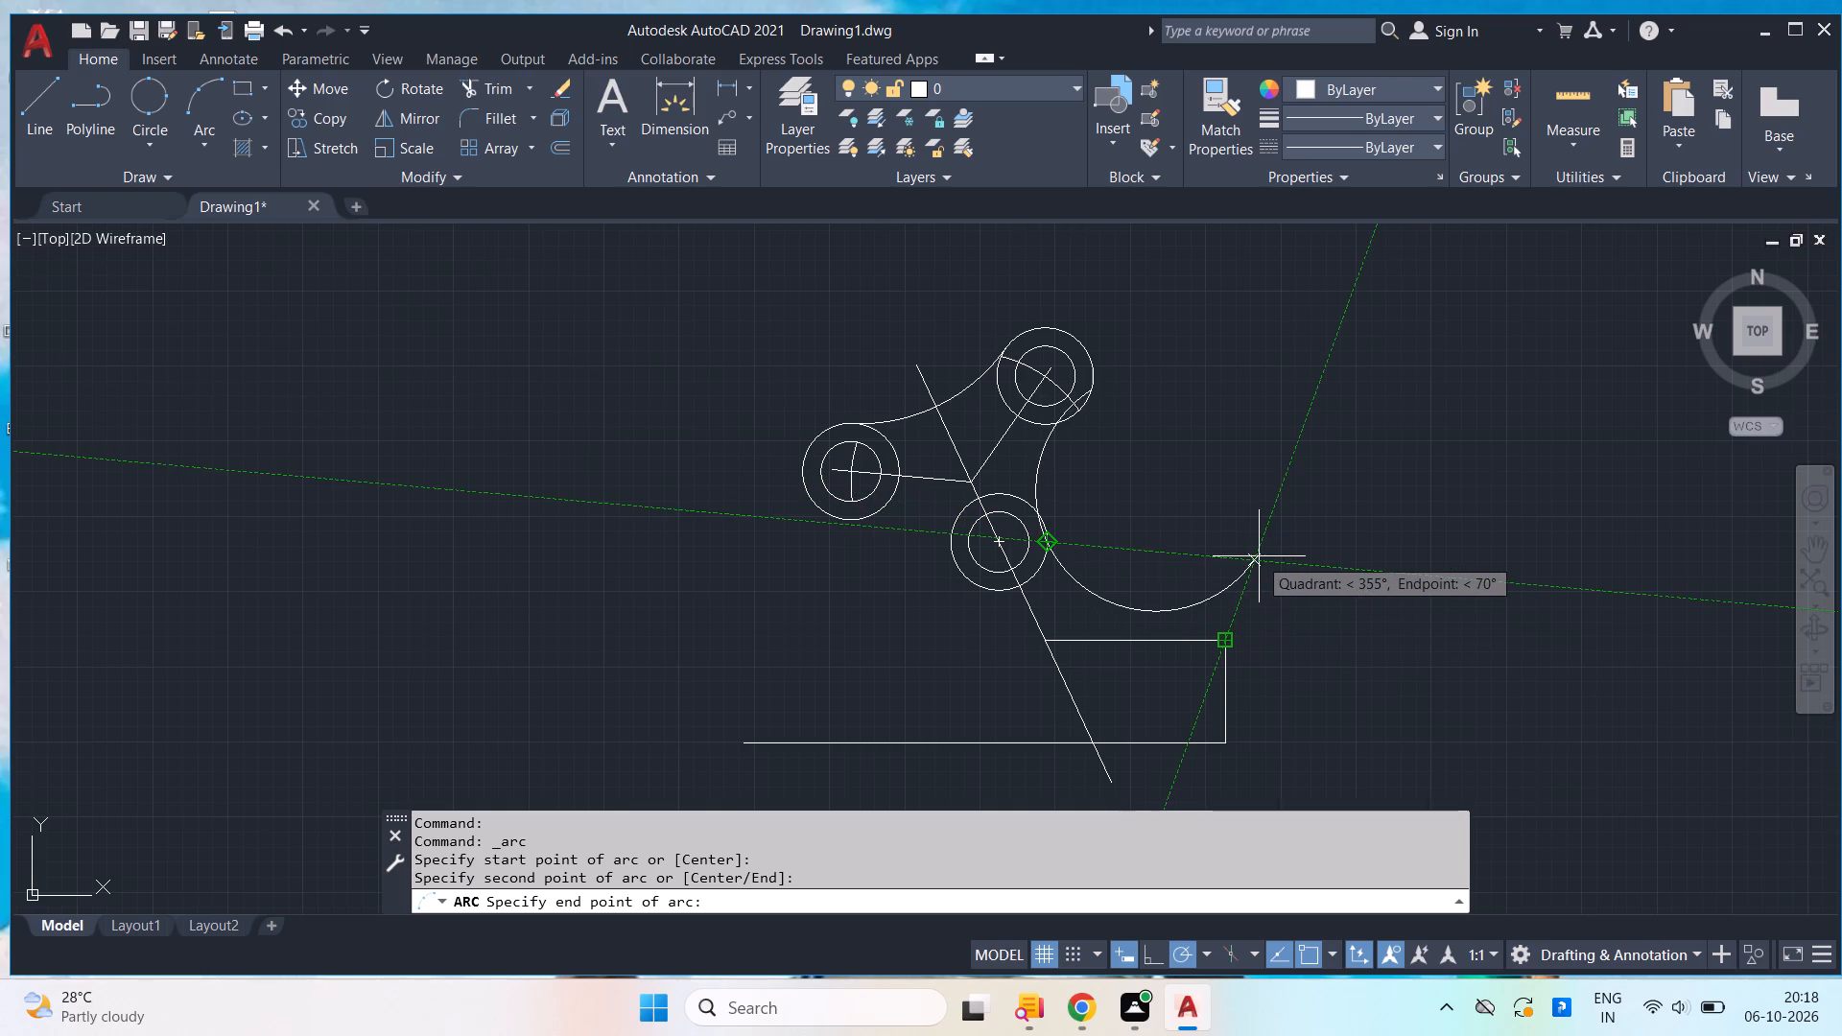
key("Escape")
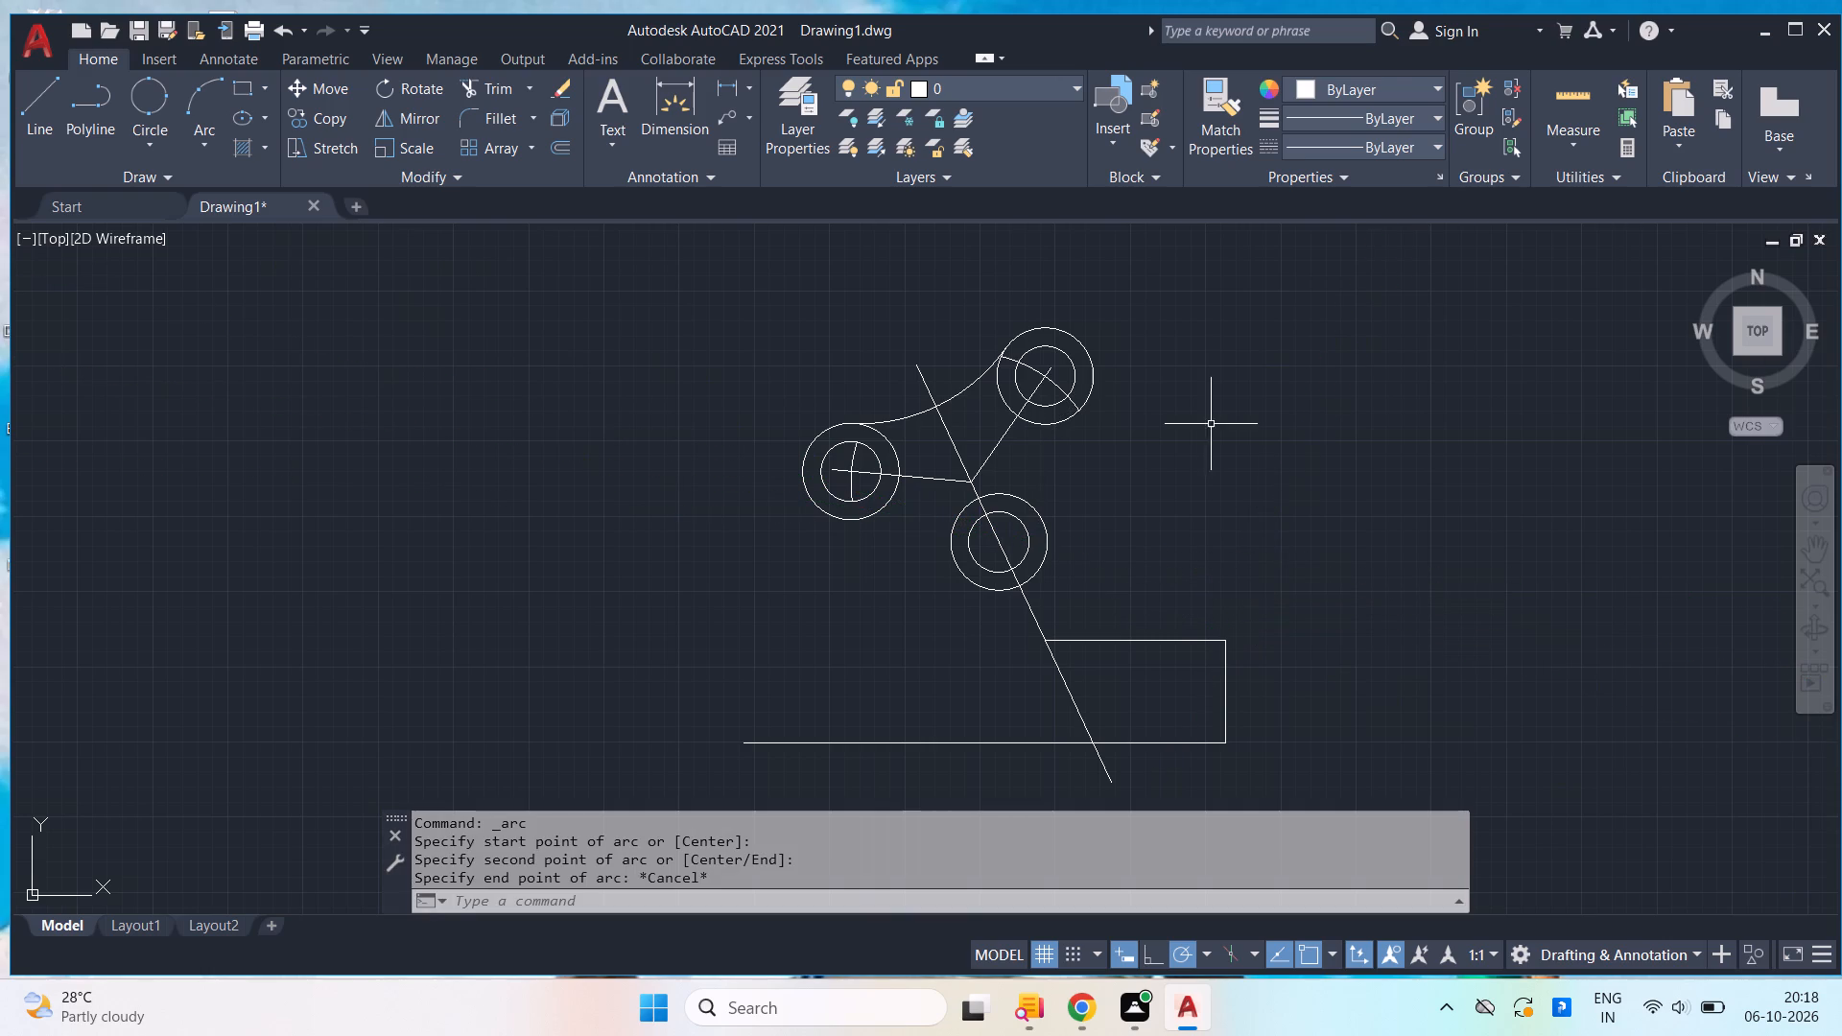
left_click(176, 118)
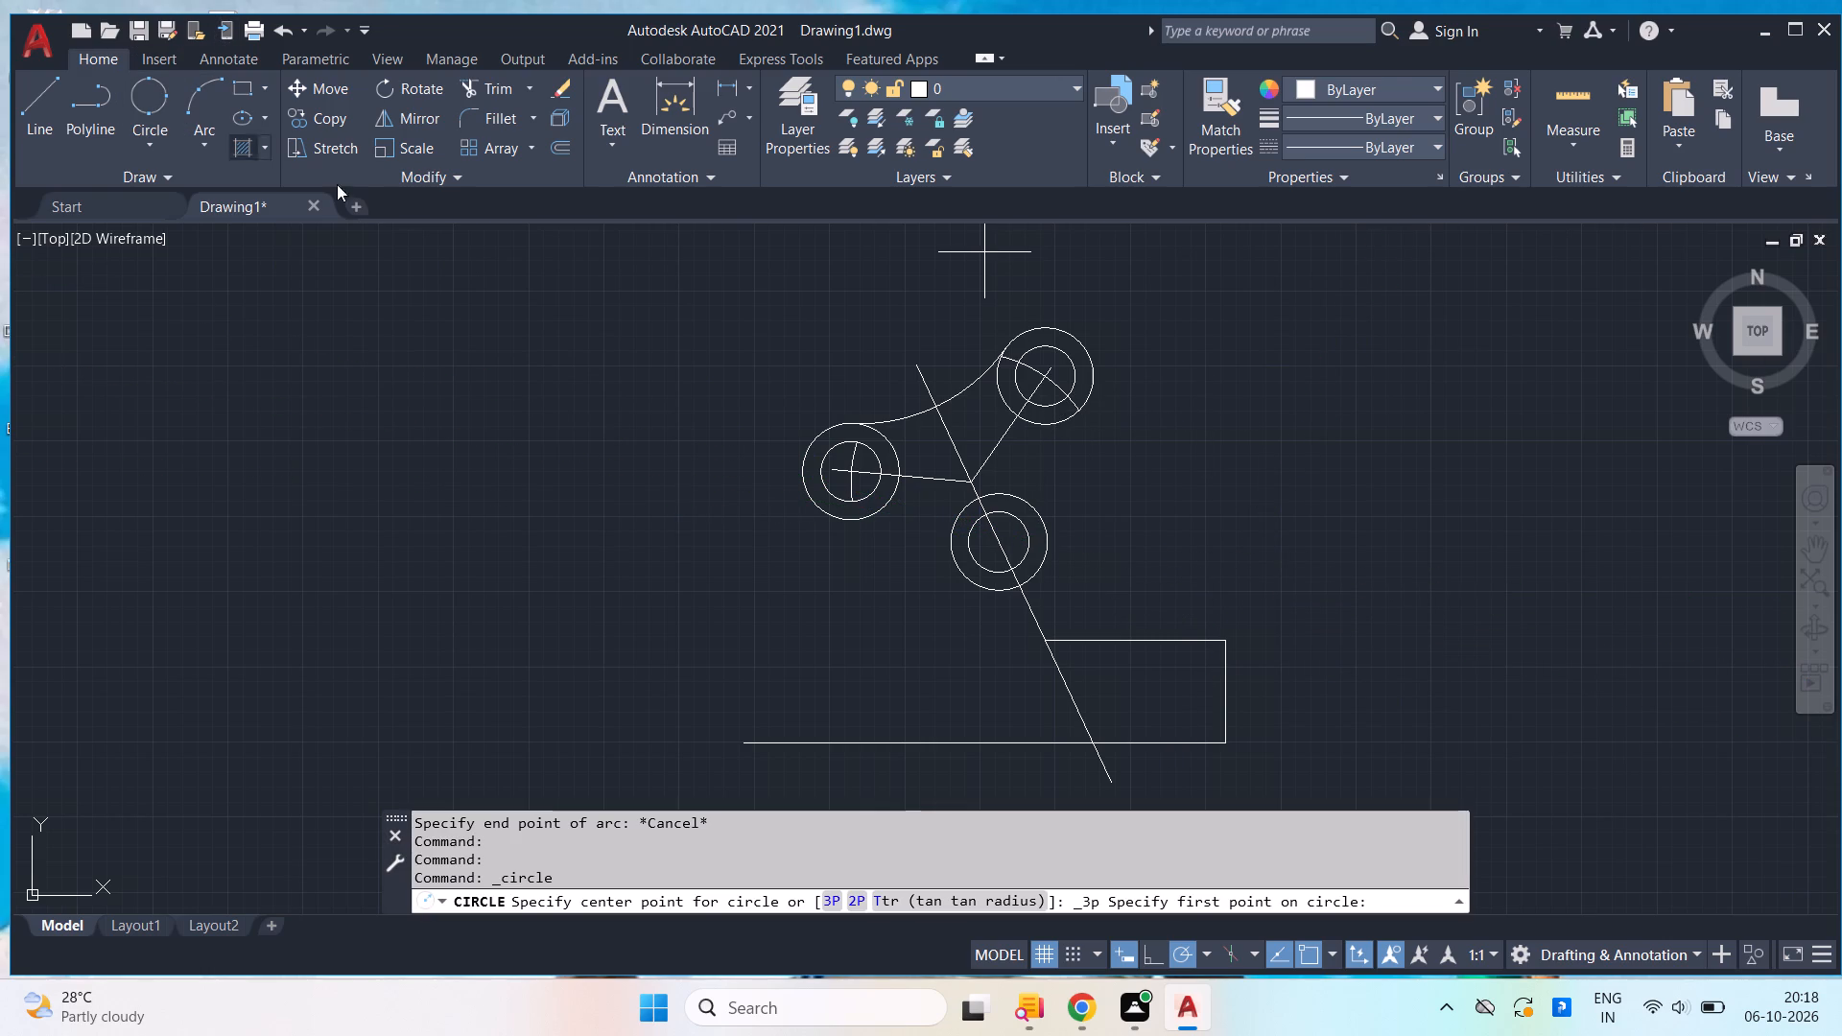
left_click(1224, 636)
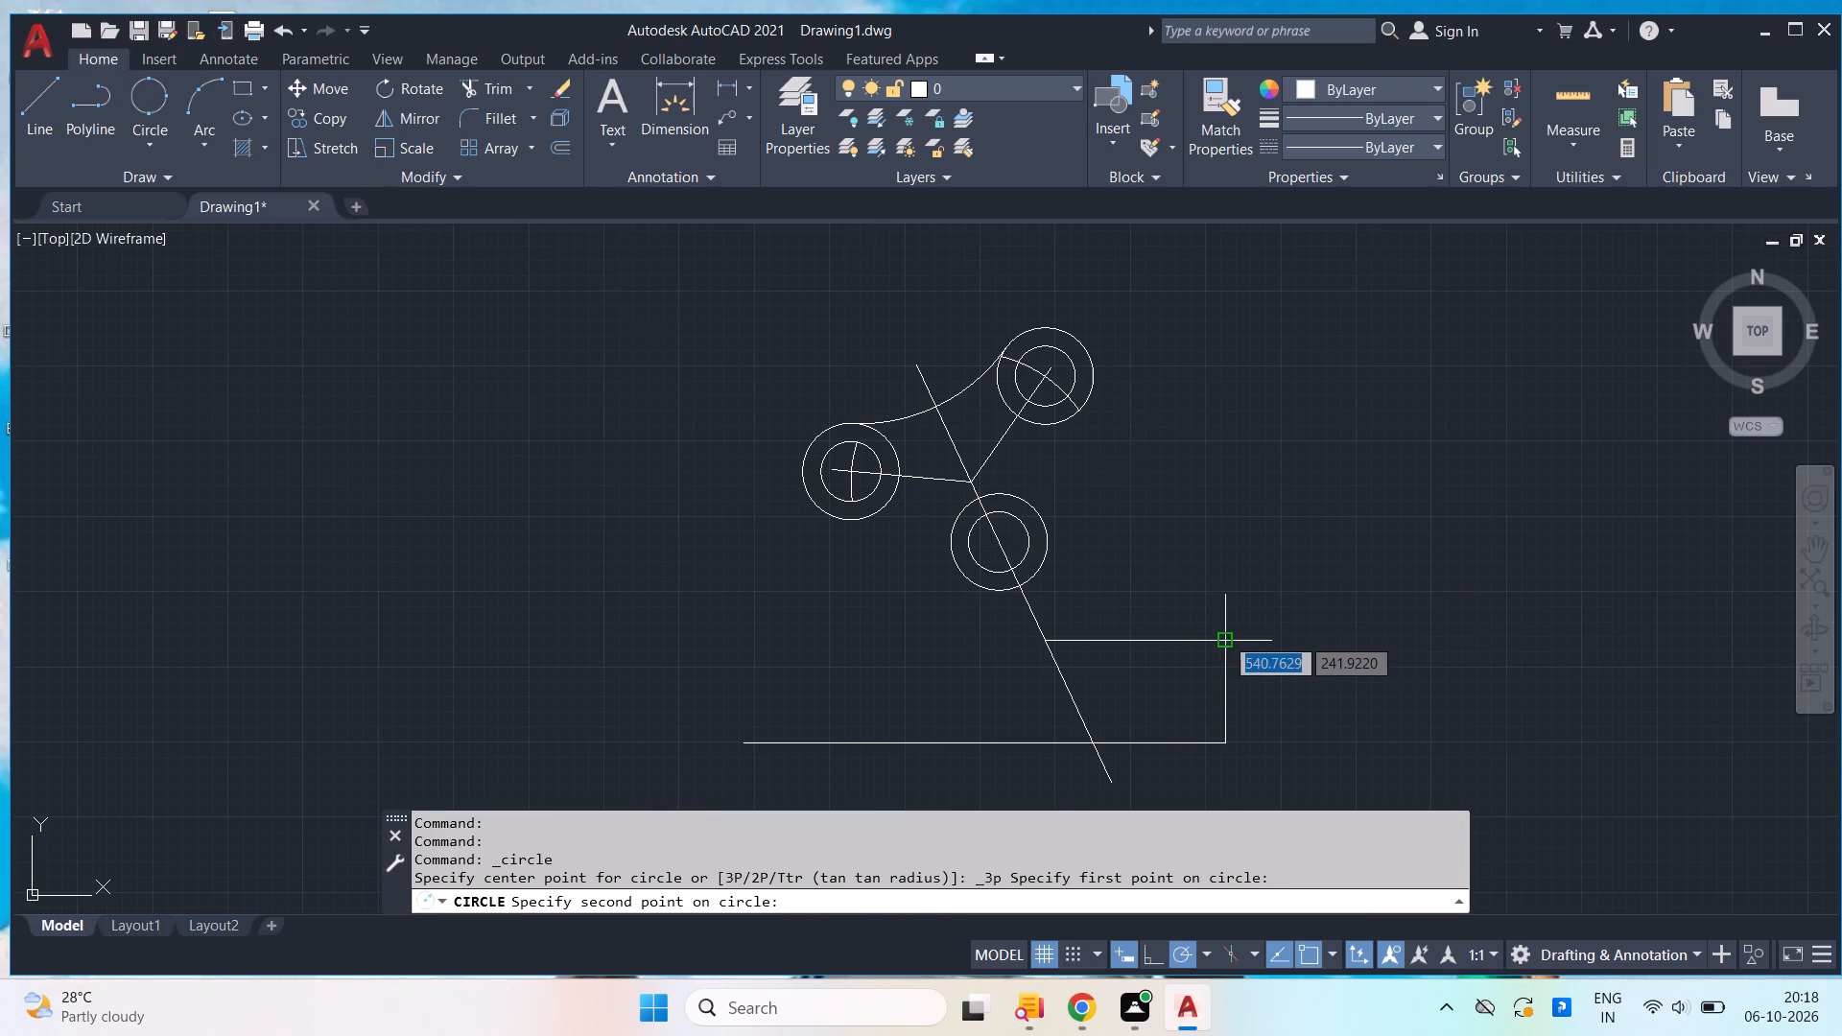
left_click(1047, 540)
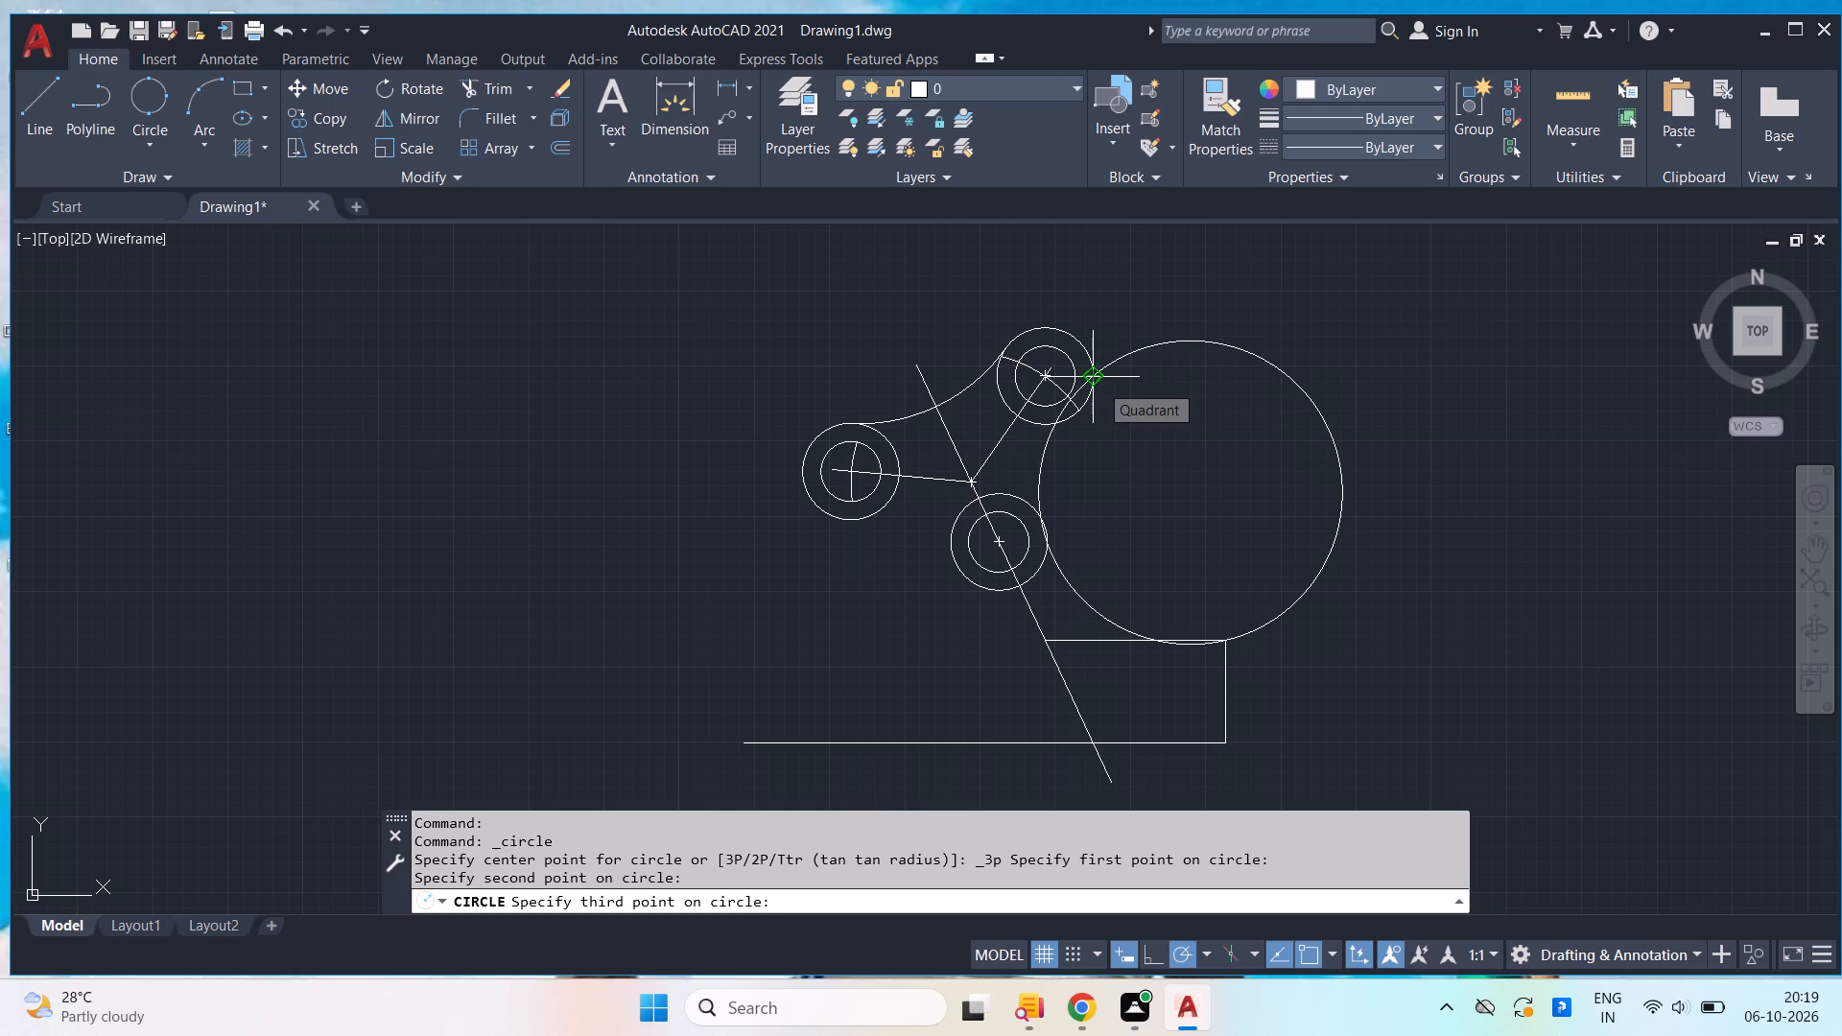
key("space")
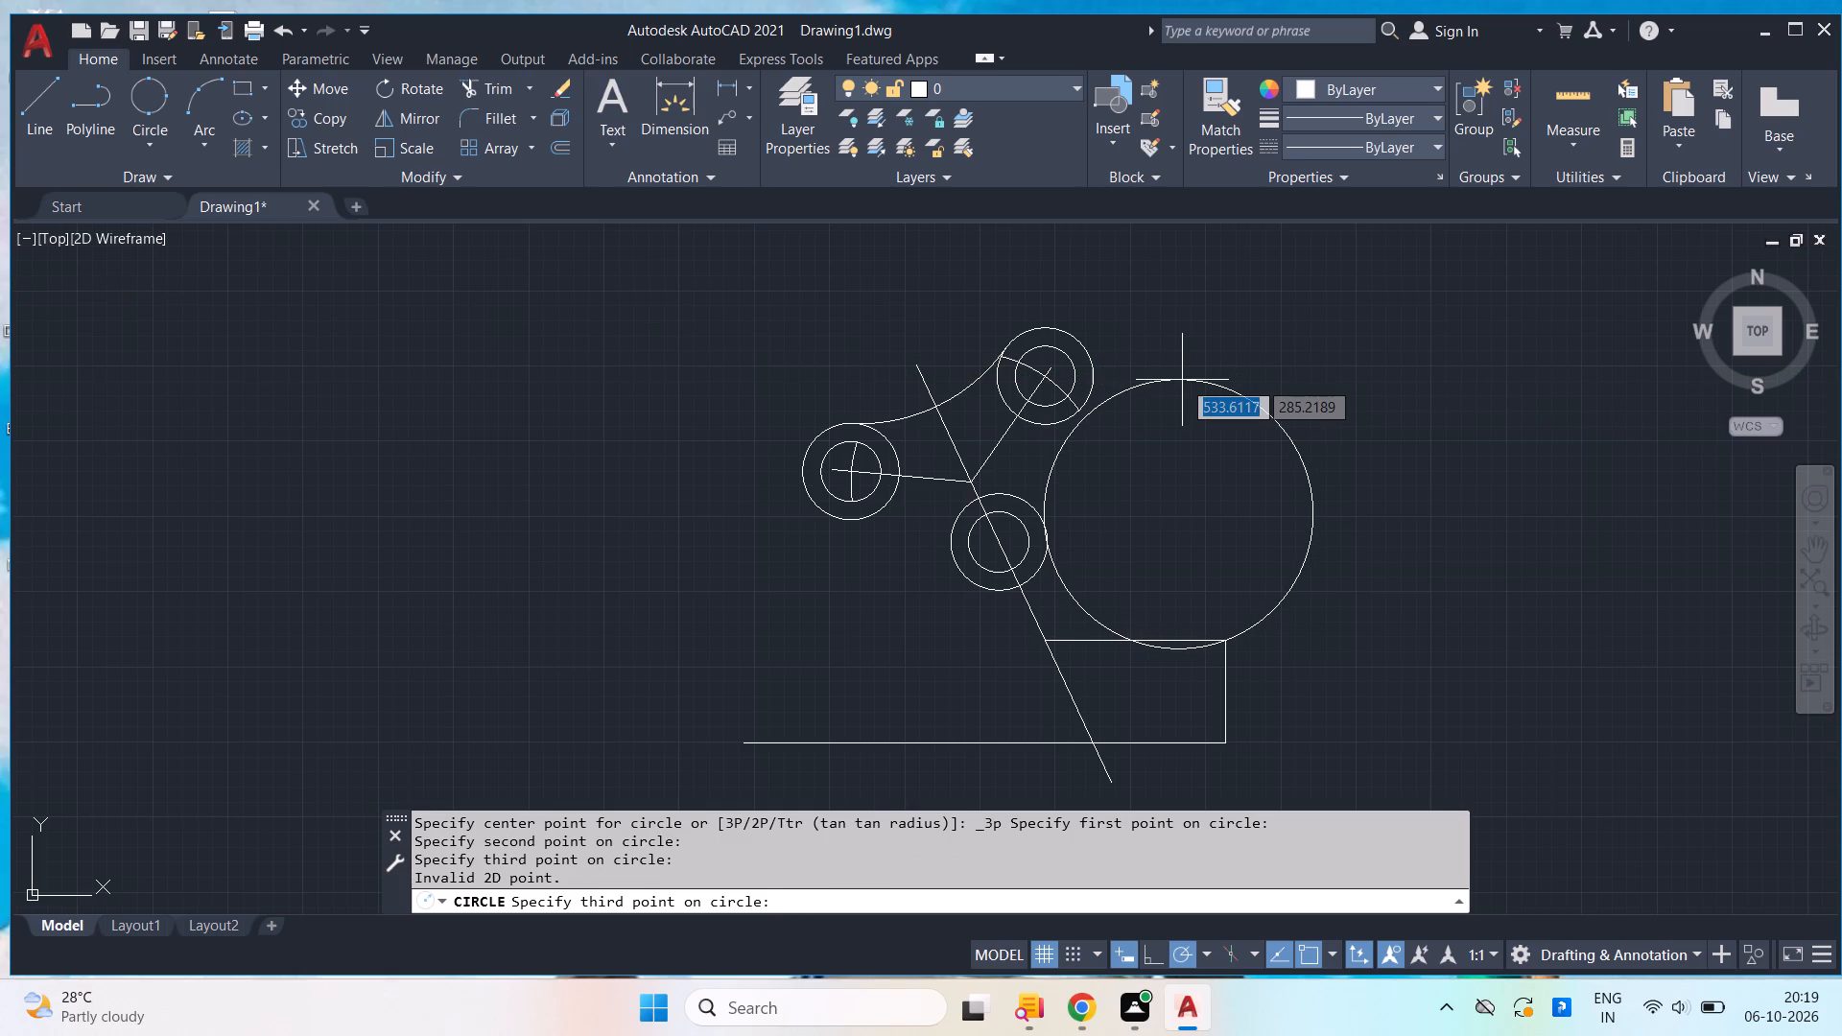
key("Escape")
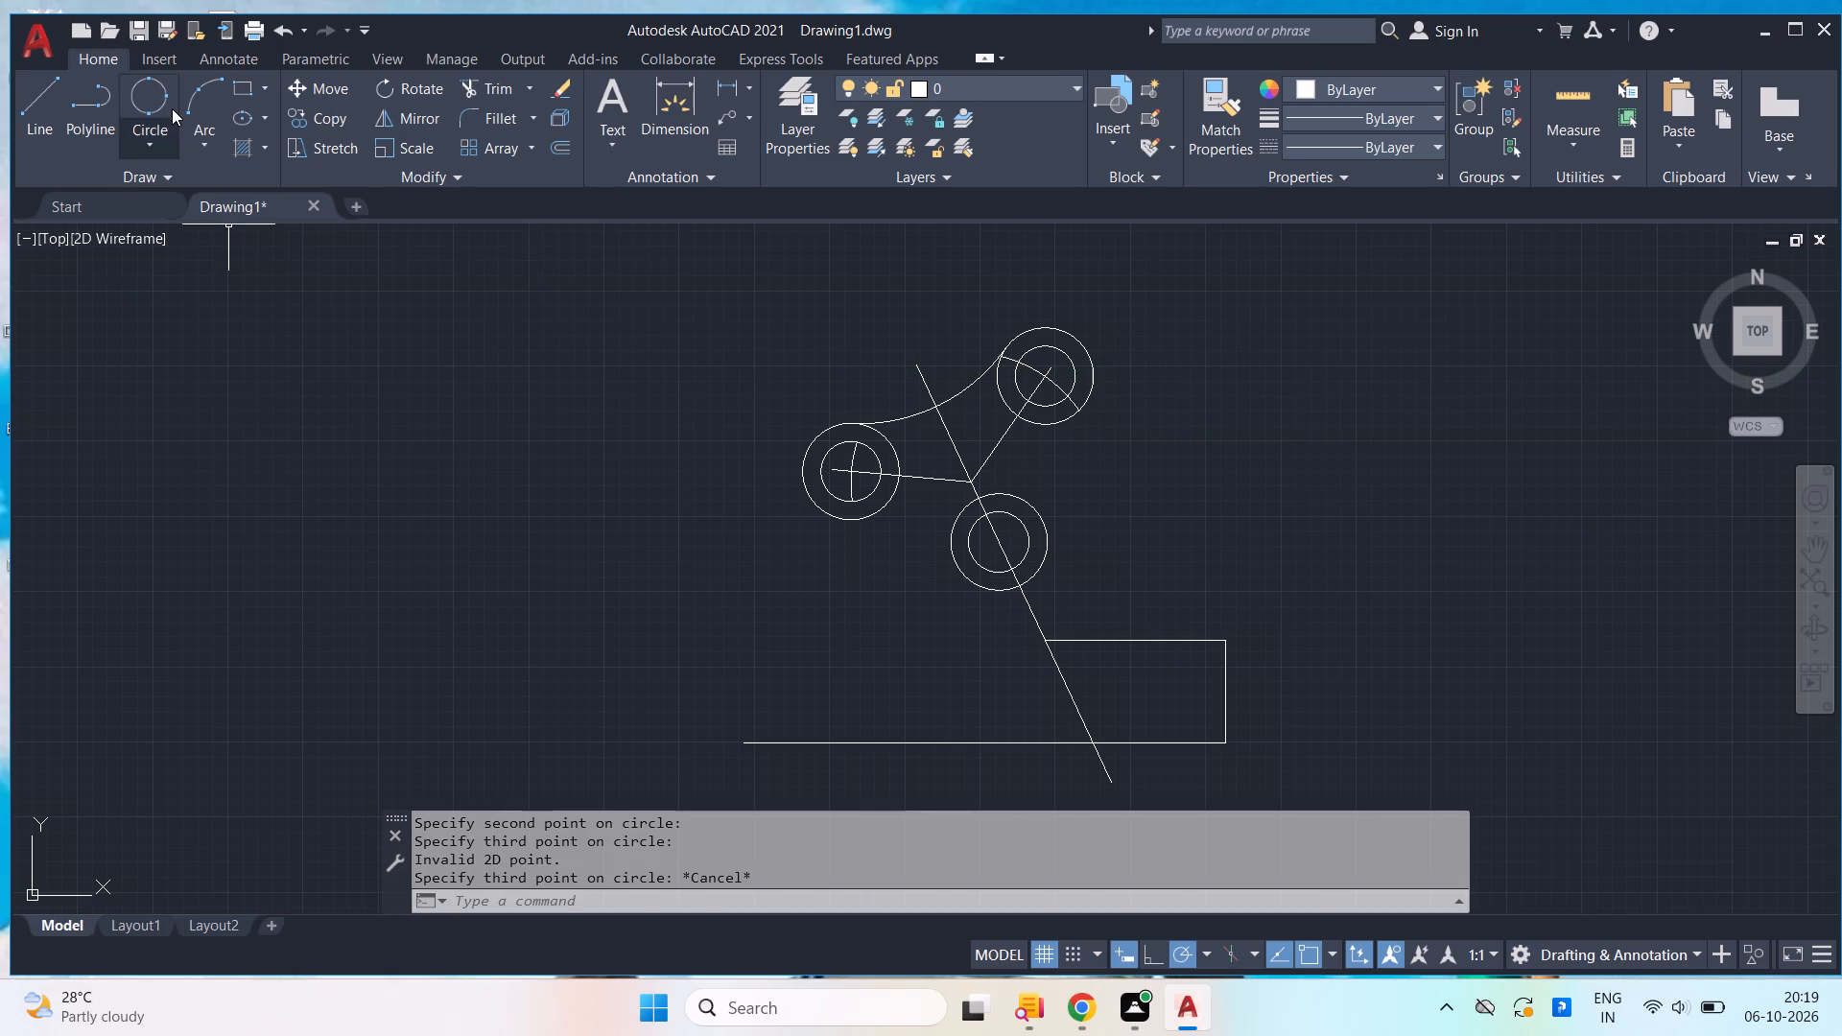
Draw a three-point circle through the right edges of the upper and lower radius 8 circles and the base's upper right corner.
left_click(170, 106)
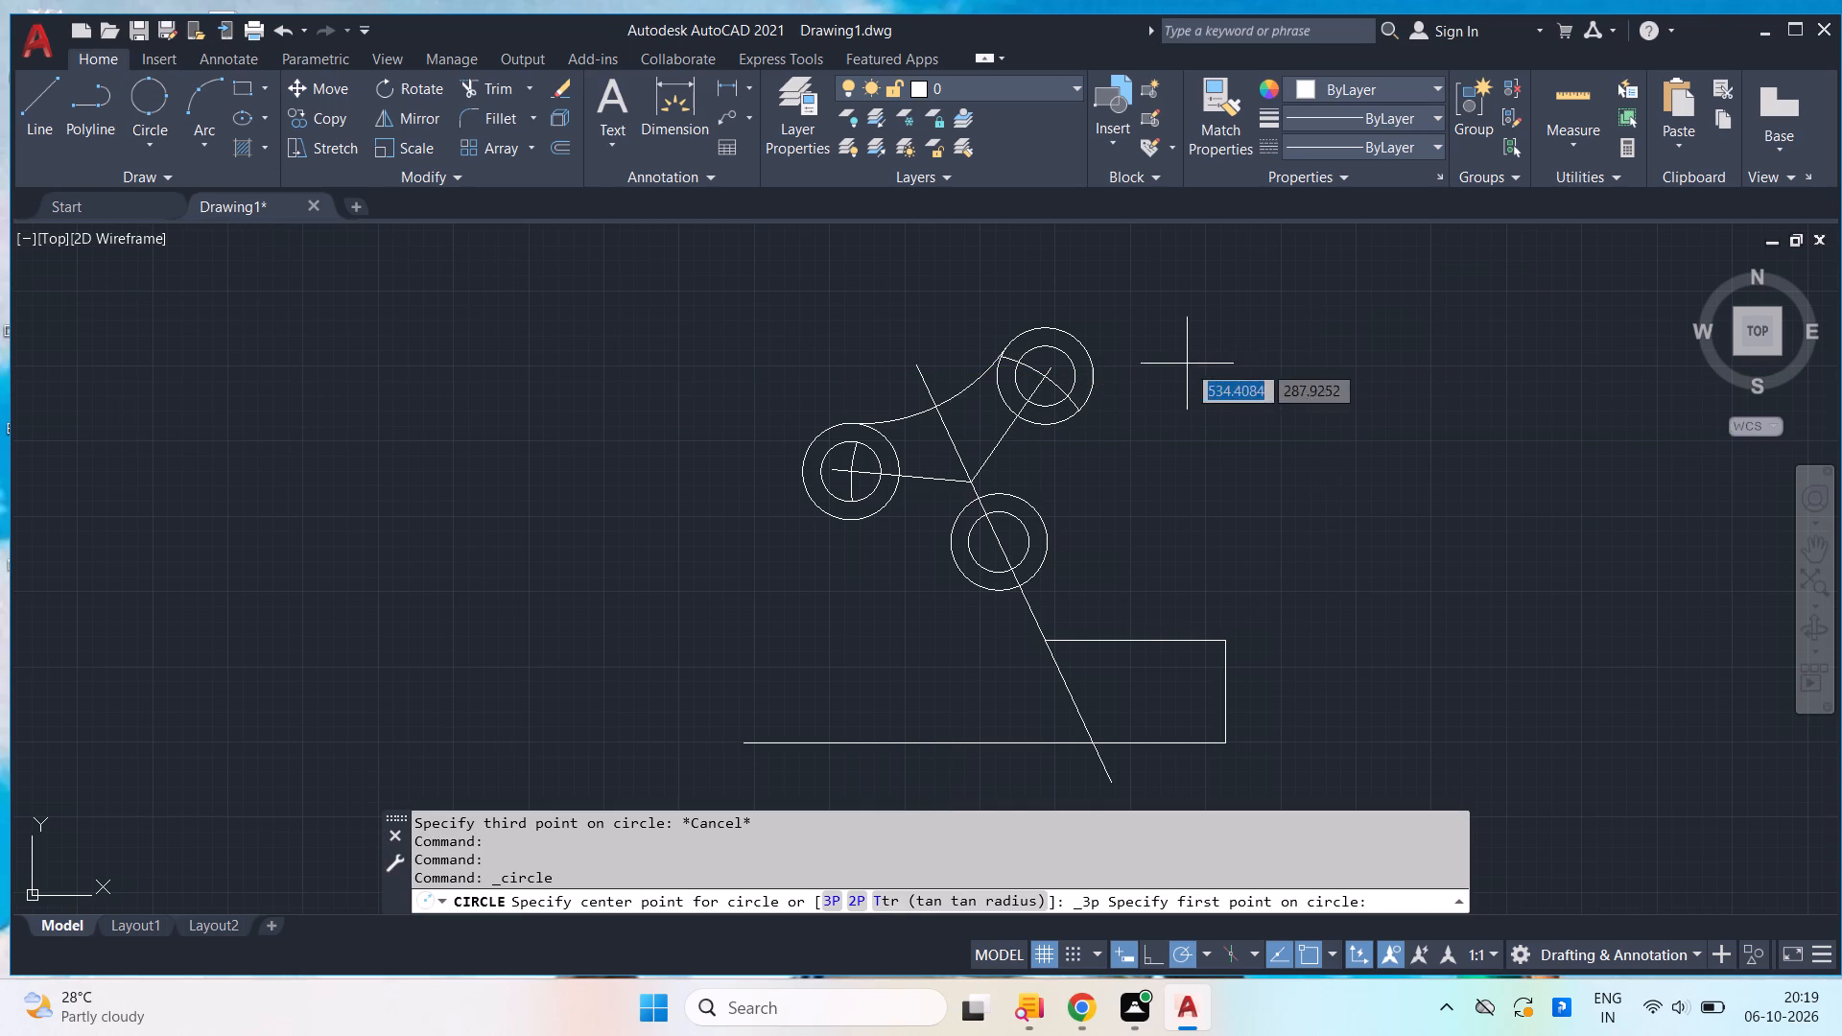
left_click(1095, 393)
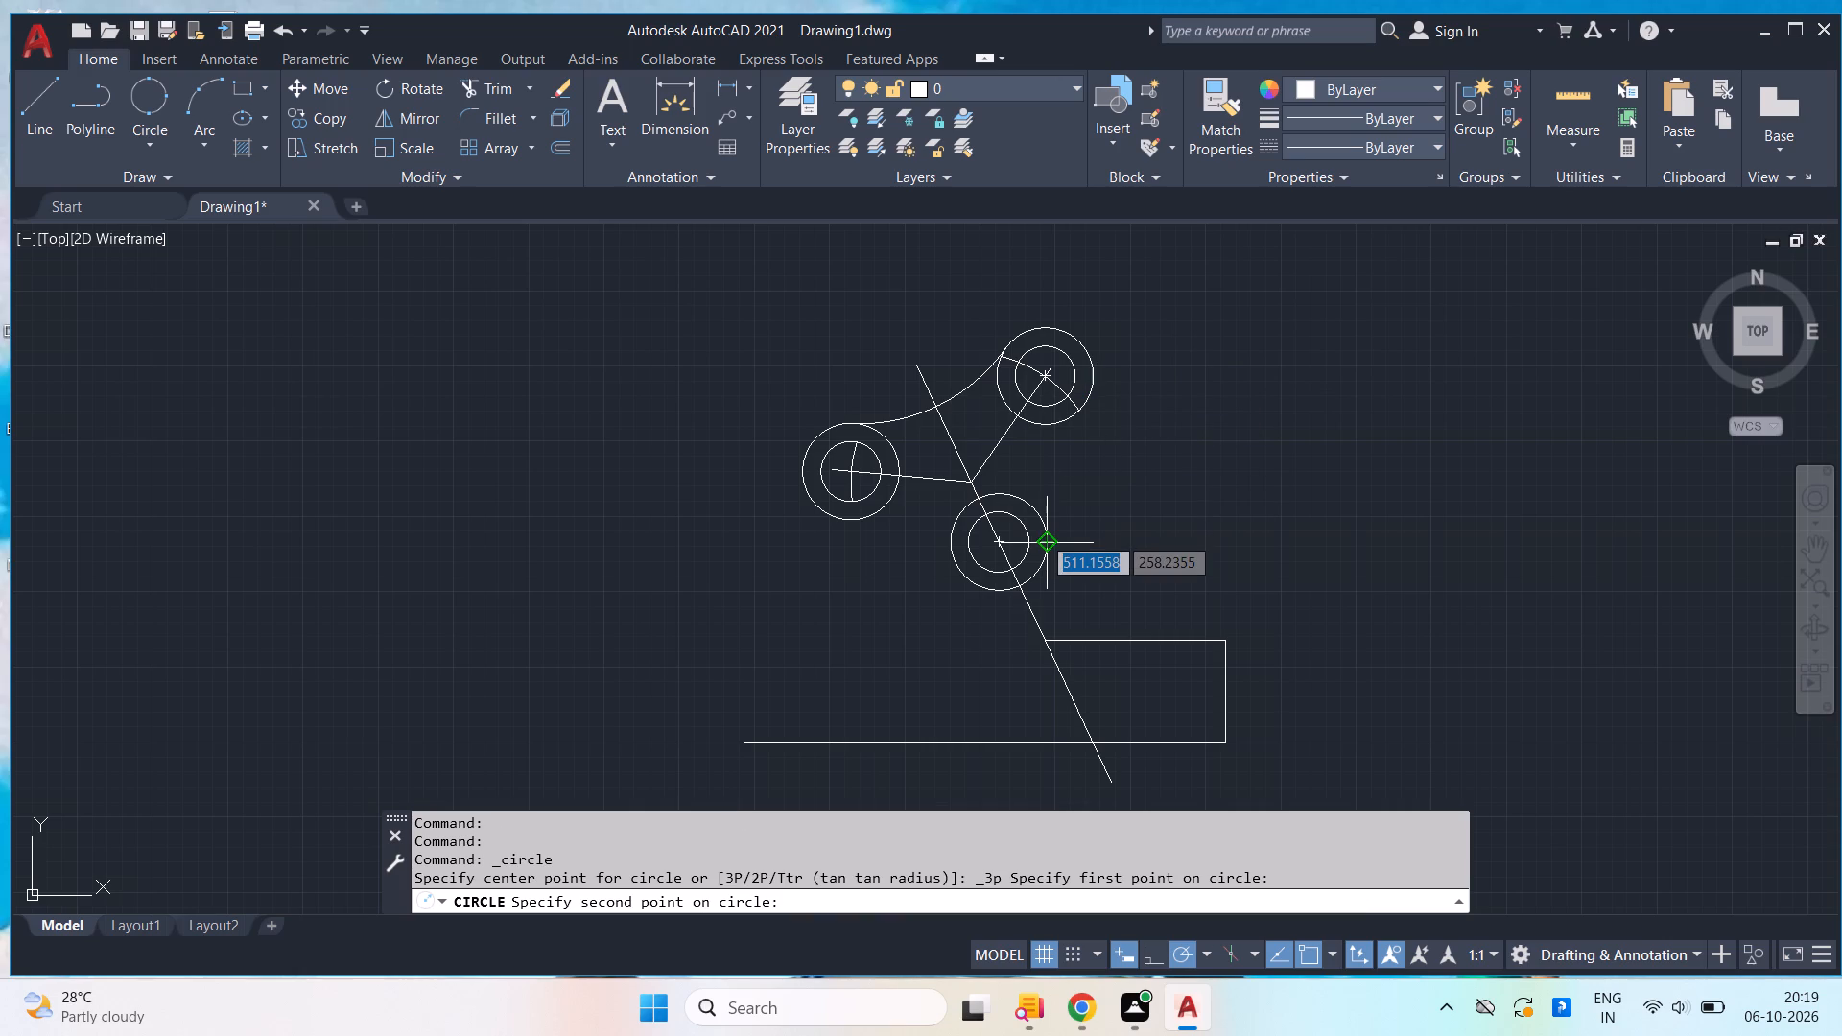
left_click(1042, 535)
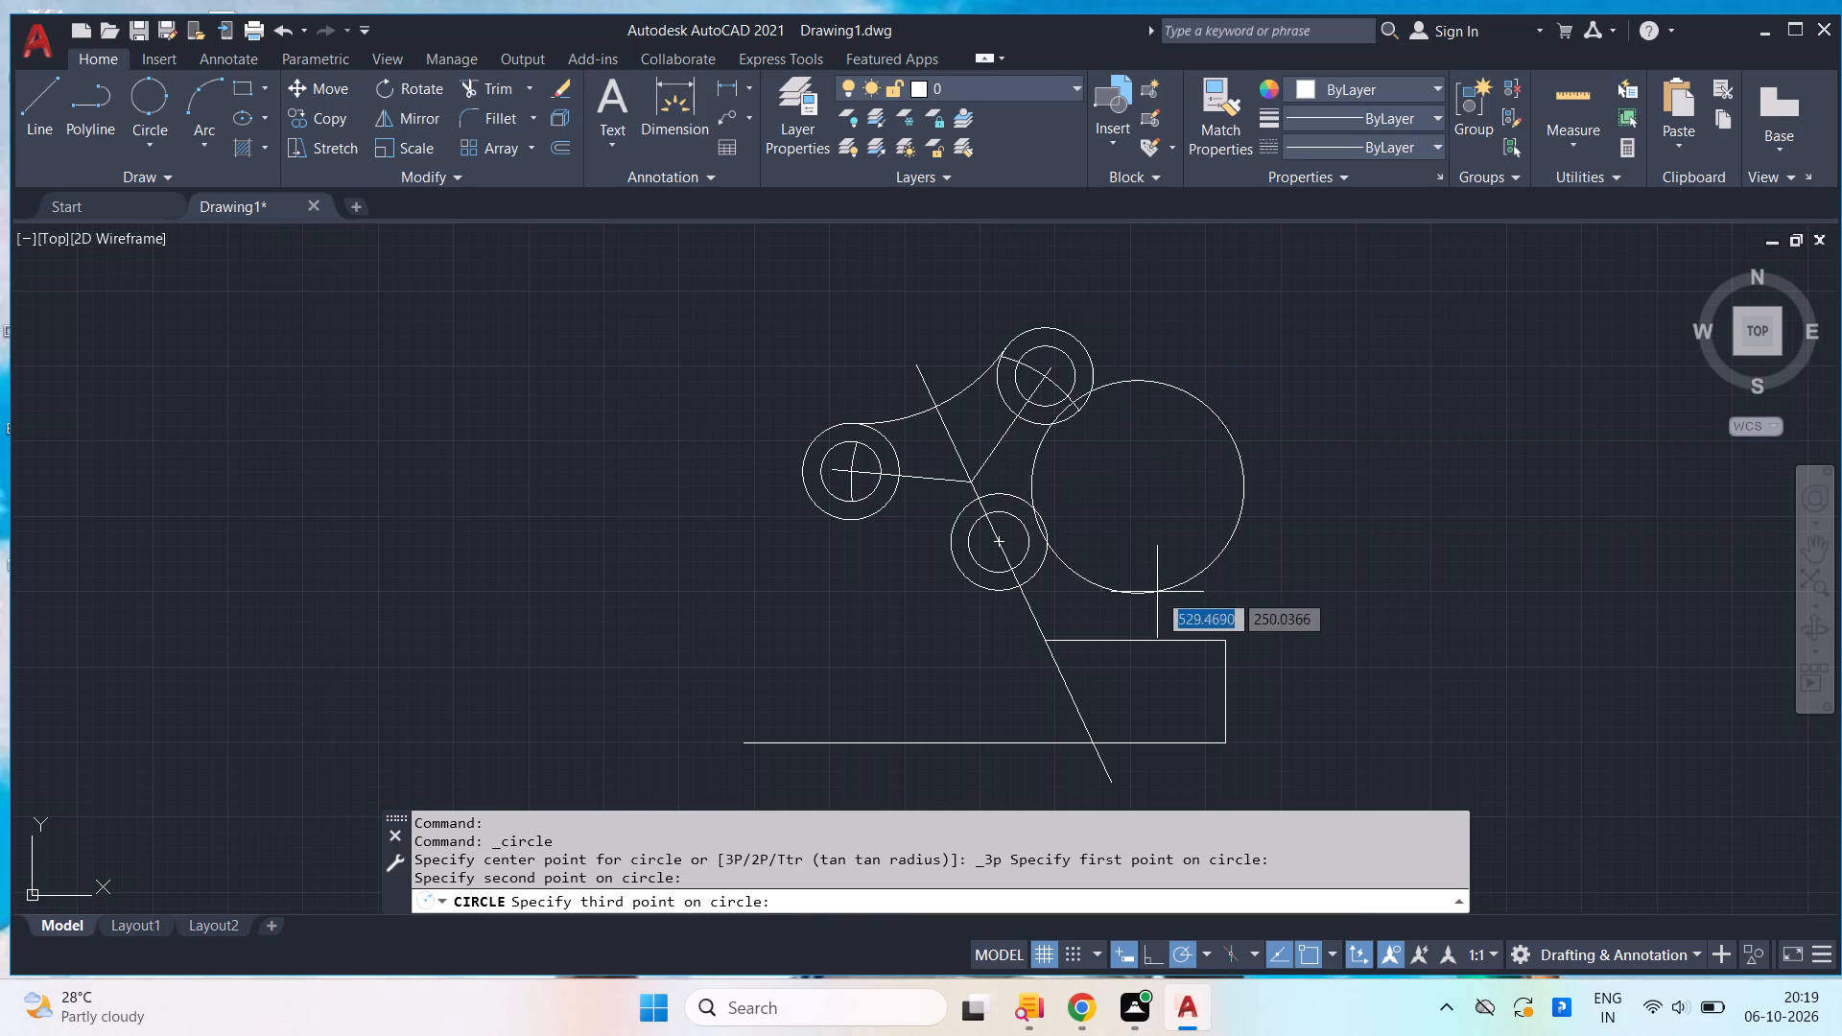
left_click(1231, 647)
Move the large three-point circle slightly to the right so its edge meets the lower radius 8 circle.
scroll(1056, 499, "up", 3)
scroll(1015, 596, "up", 2)
middle_click_drag(946, 642, 963, 586)
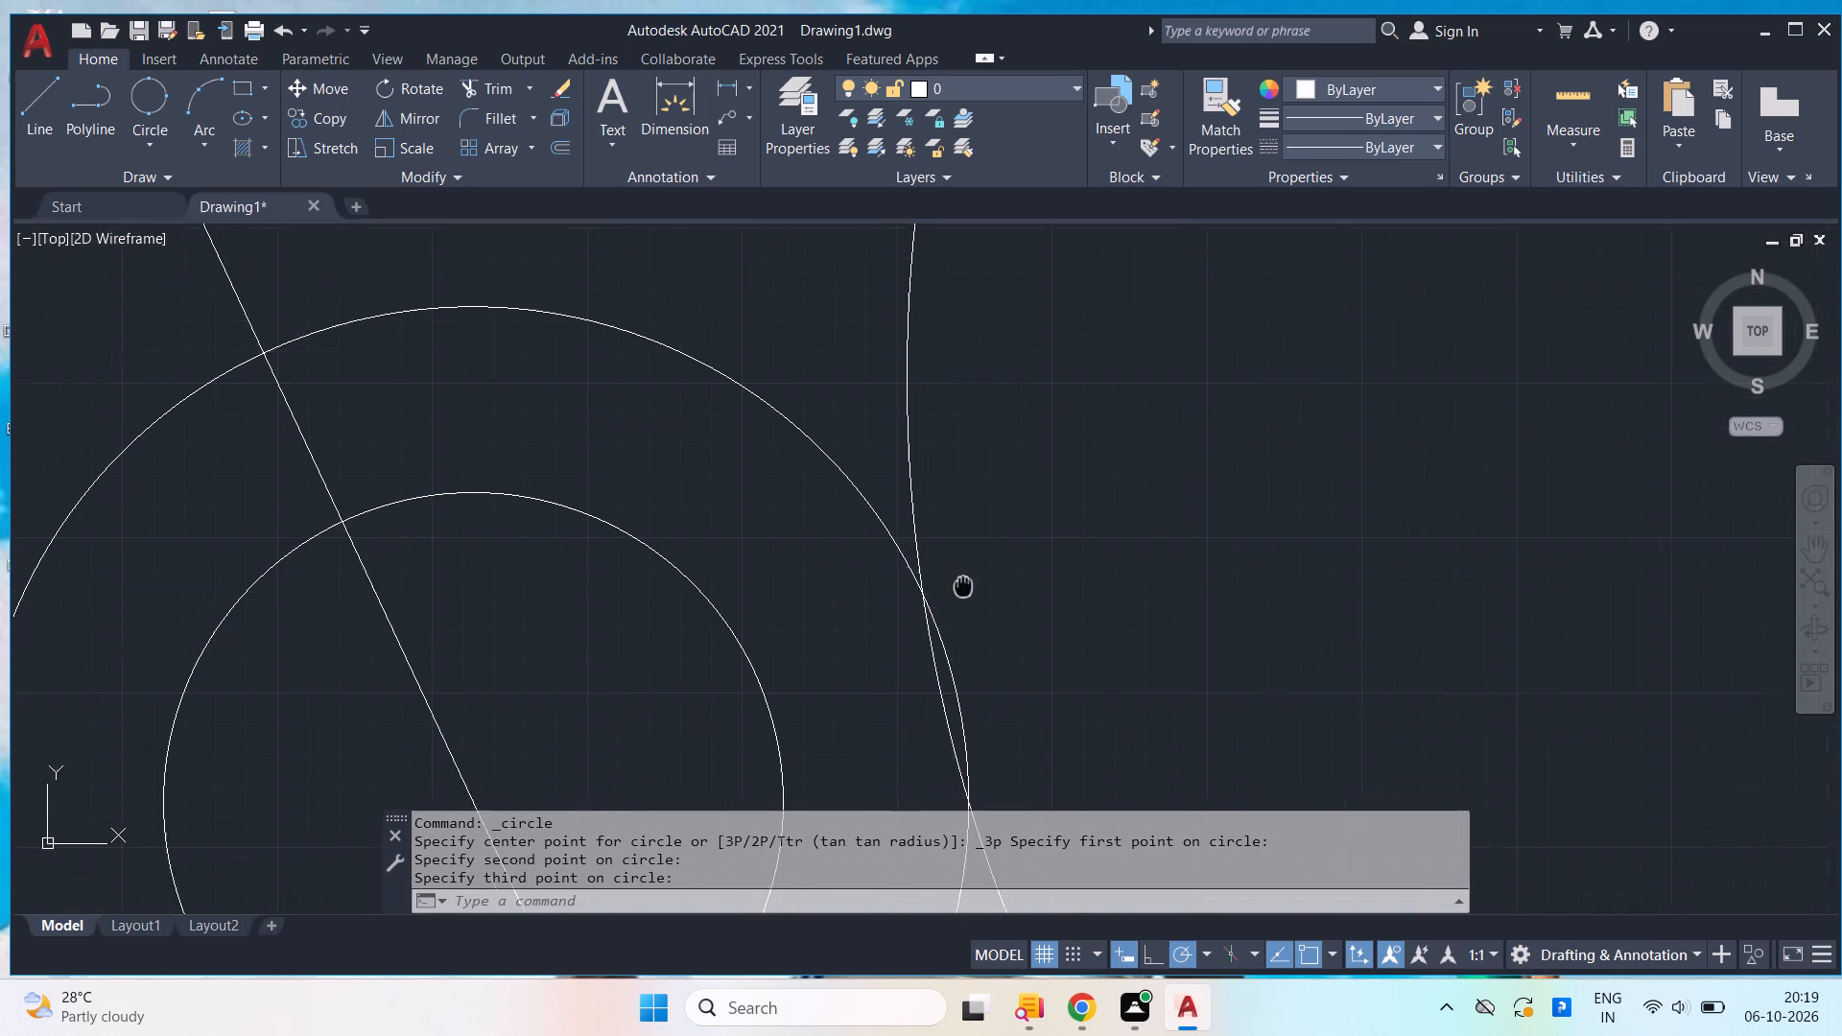
middle_click_drag(963, 586, 1004, 531)
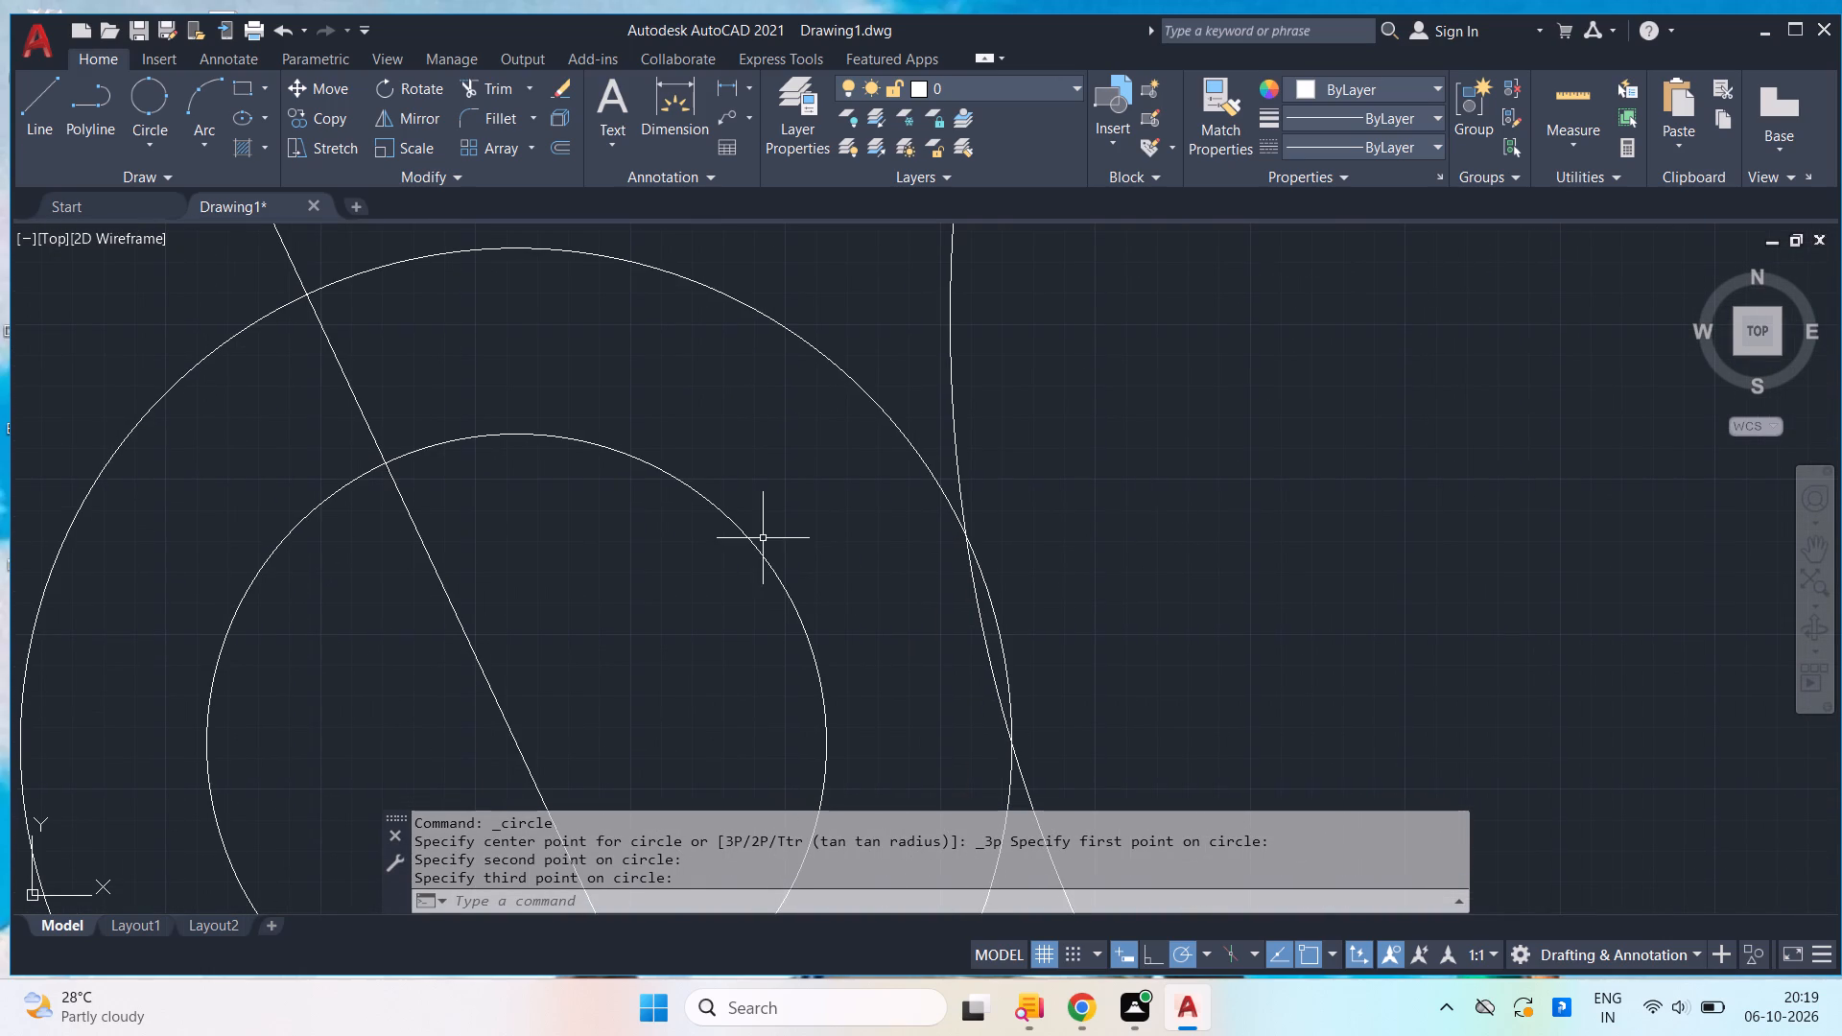
left_click(1026, 491)
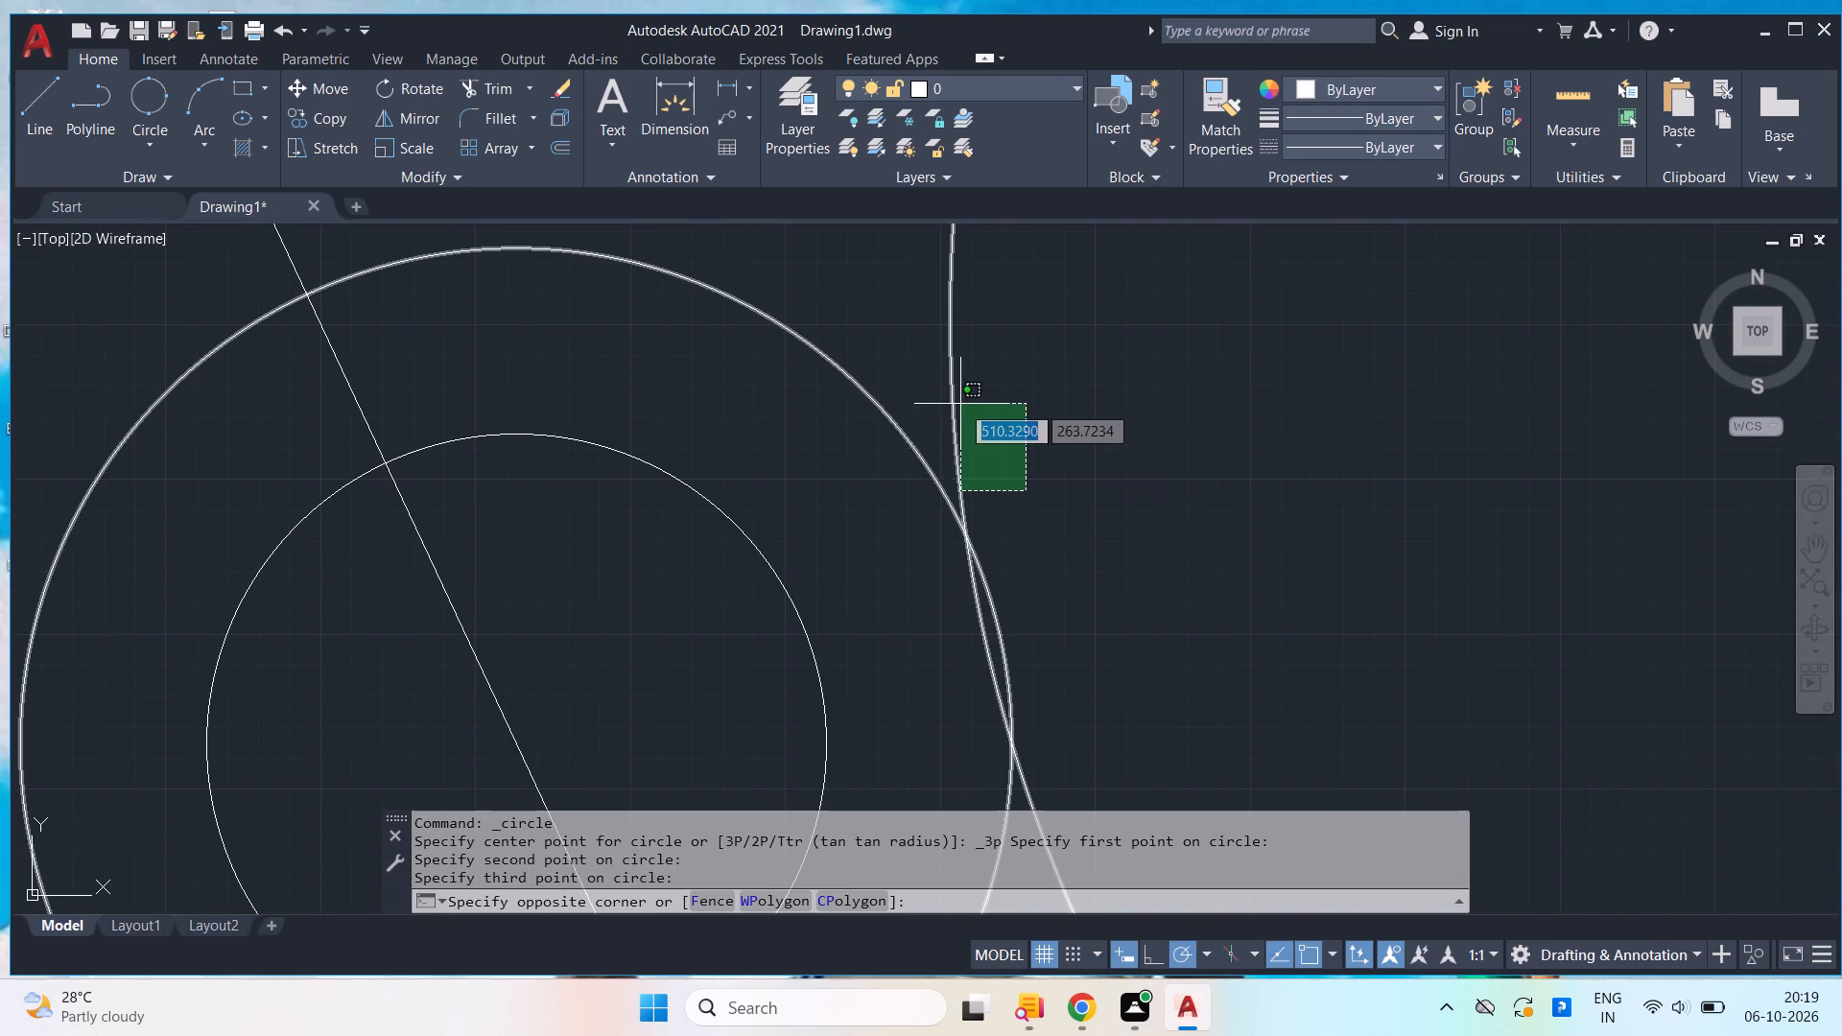
left_click(953, 397)
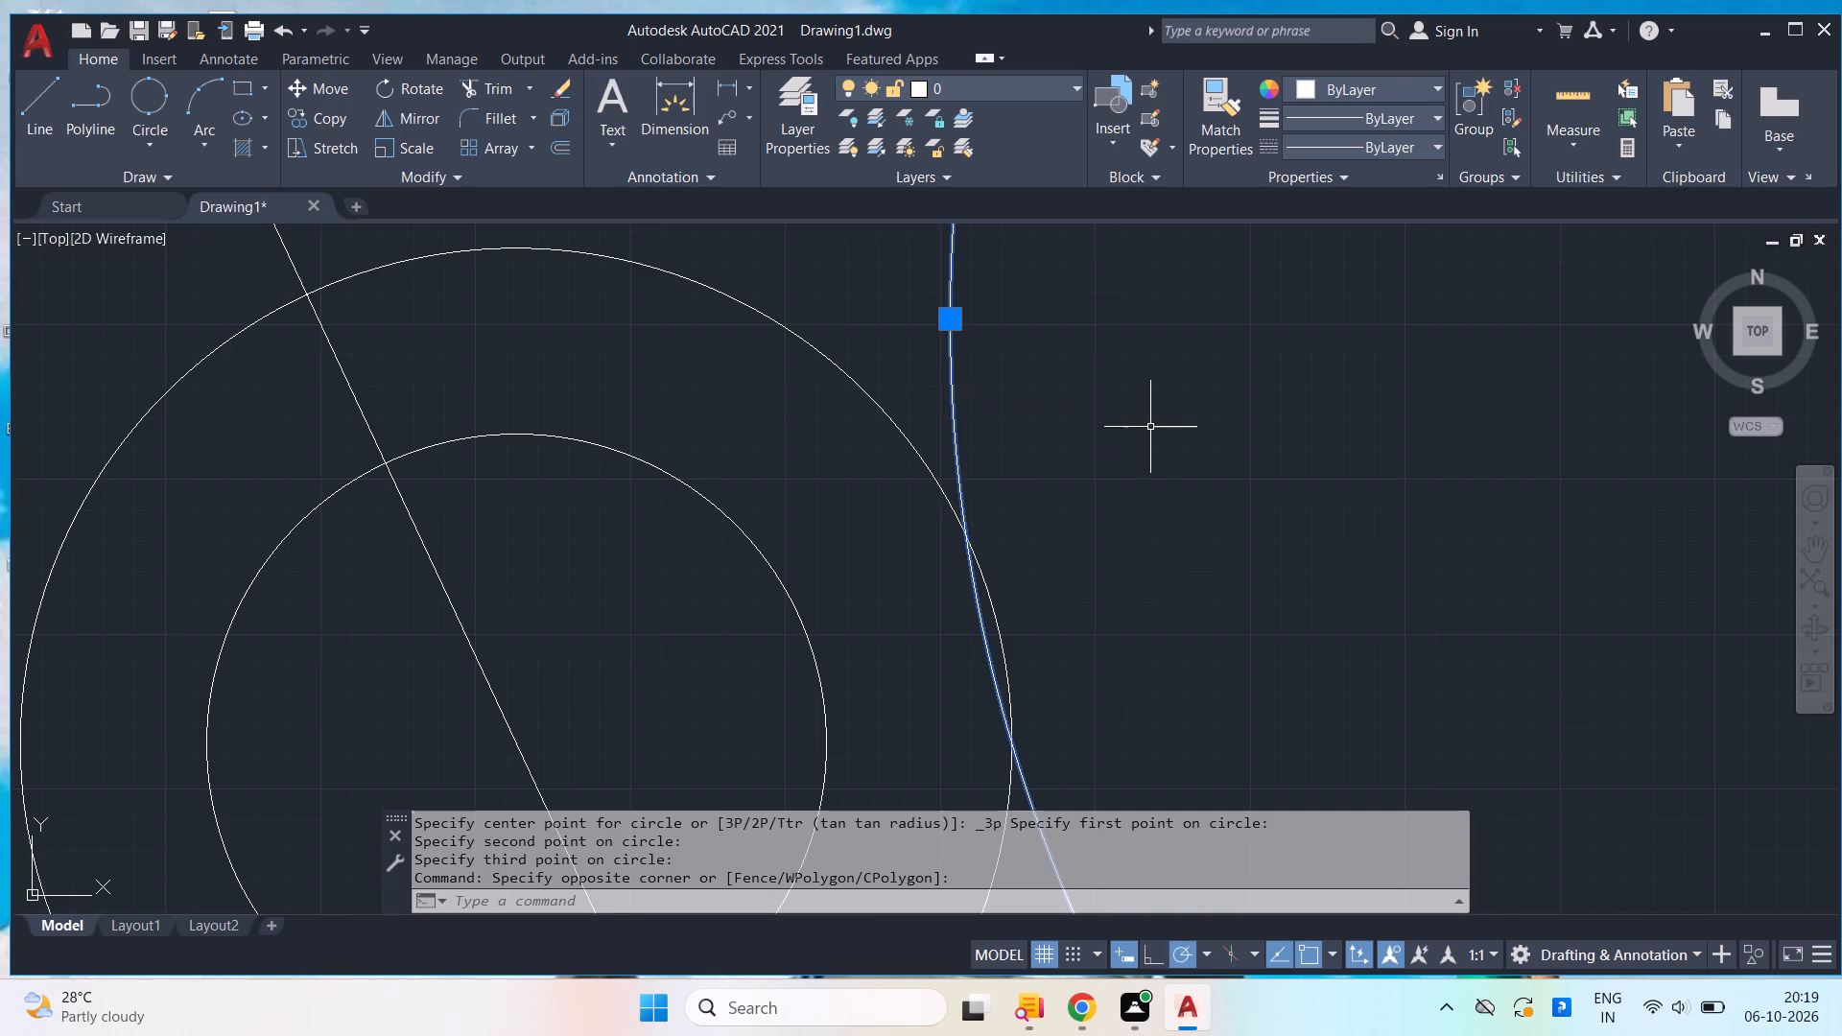
key("m")
key("Return")
scroll(636, 343, "down", 1)
scroll(855, 408, "up", 1)
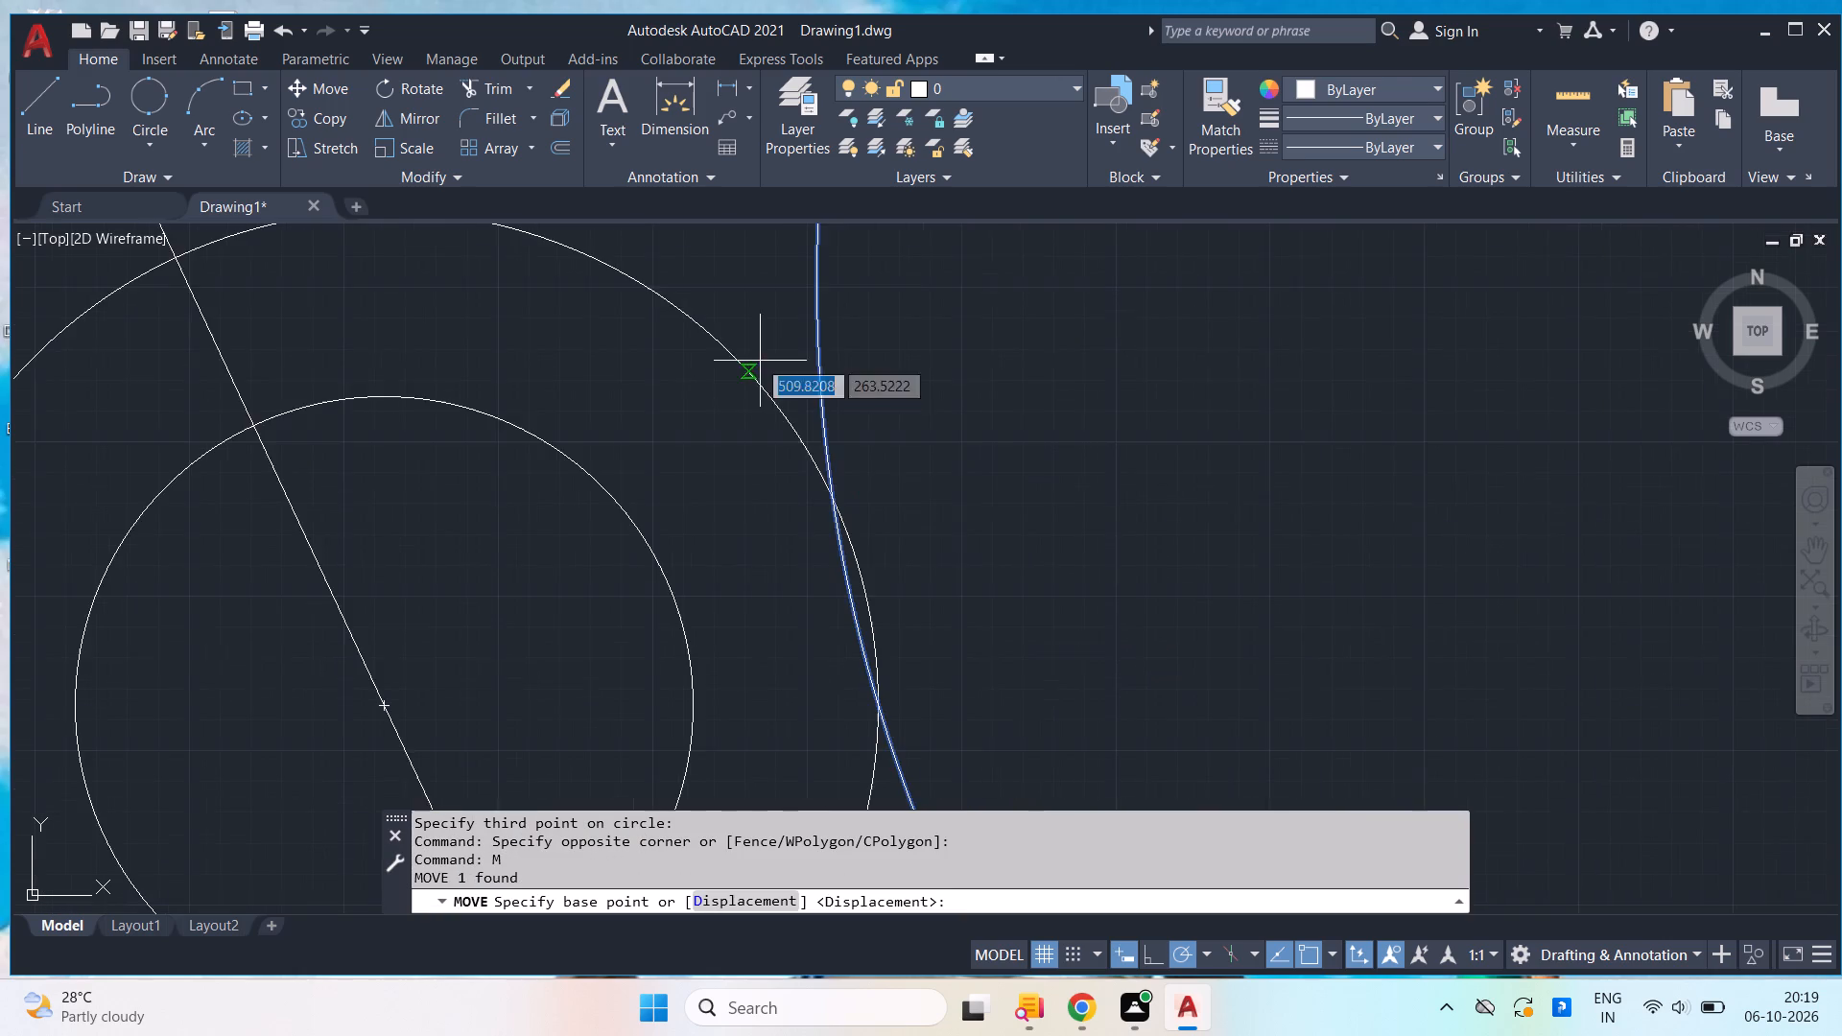
scroll(768, 459, "up", 1)
left_click(887, 645)
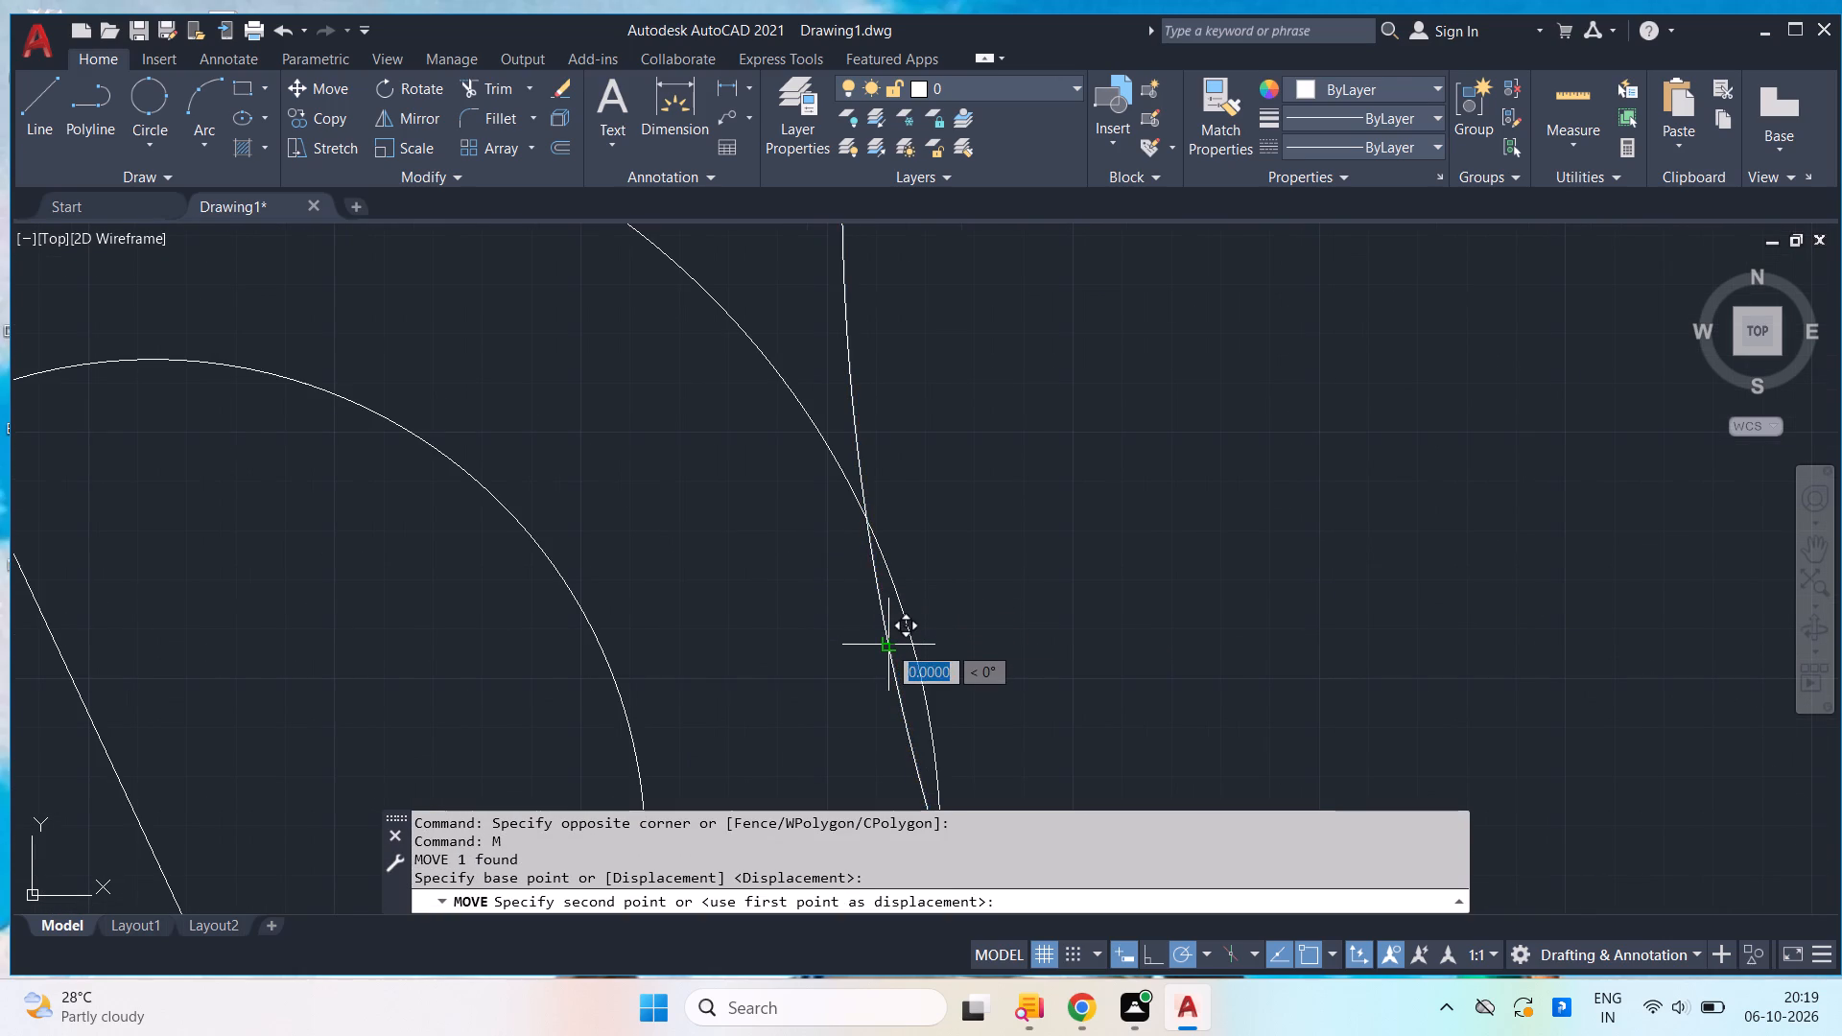
left_click(909, 645)
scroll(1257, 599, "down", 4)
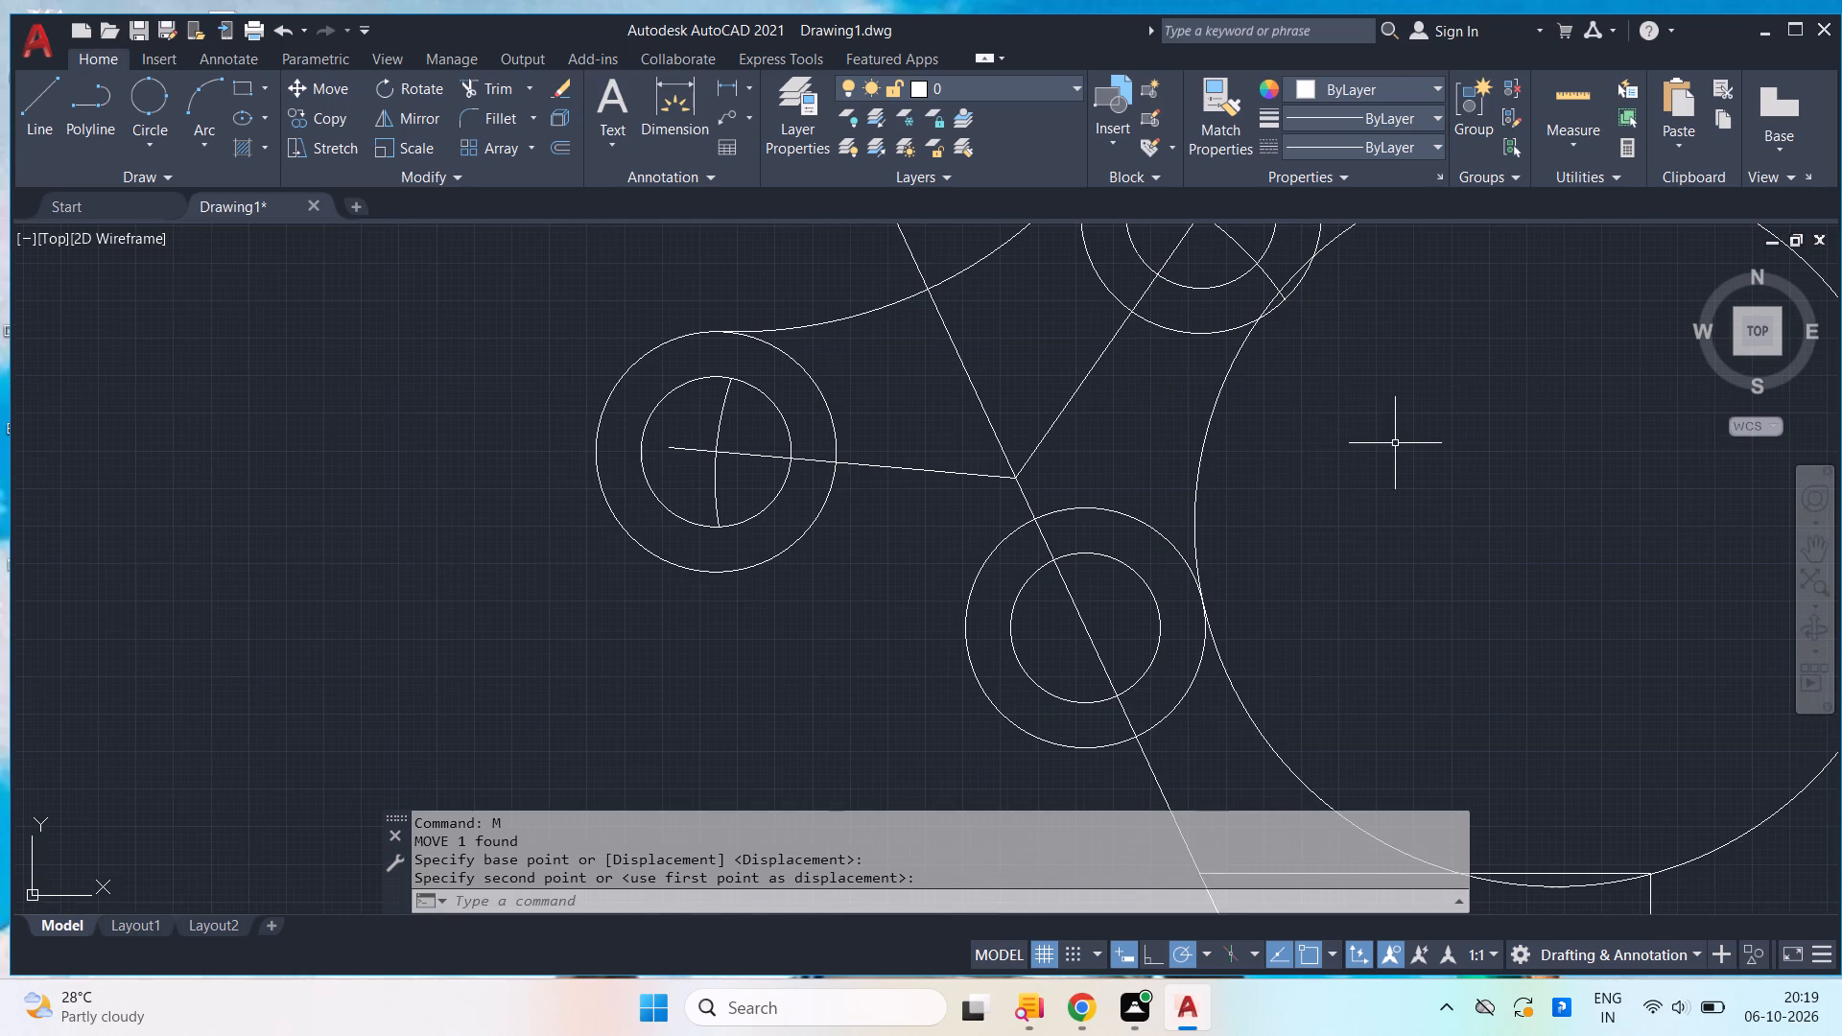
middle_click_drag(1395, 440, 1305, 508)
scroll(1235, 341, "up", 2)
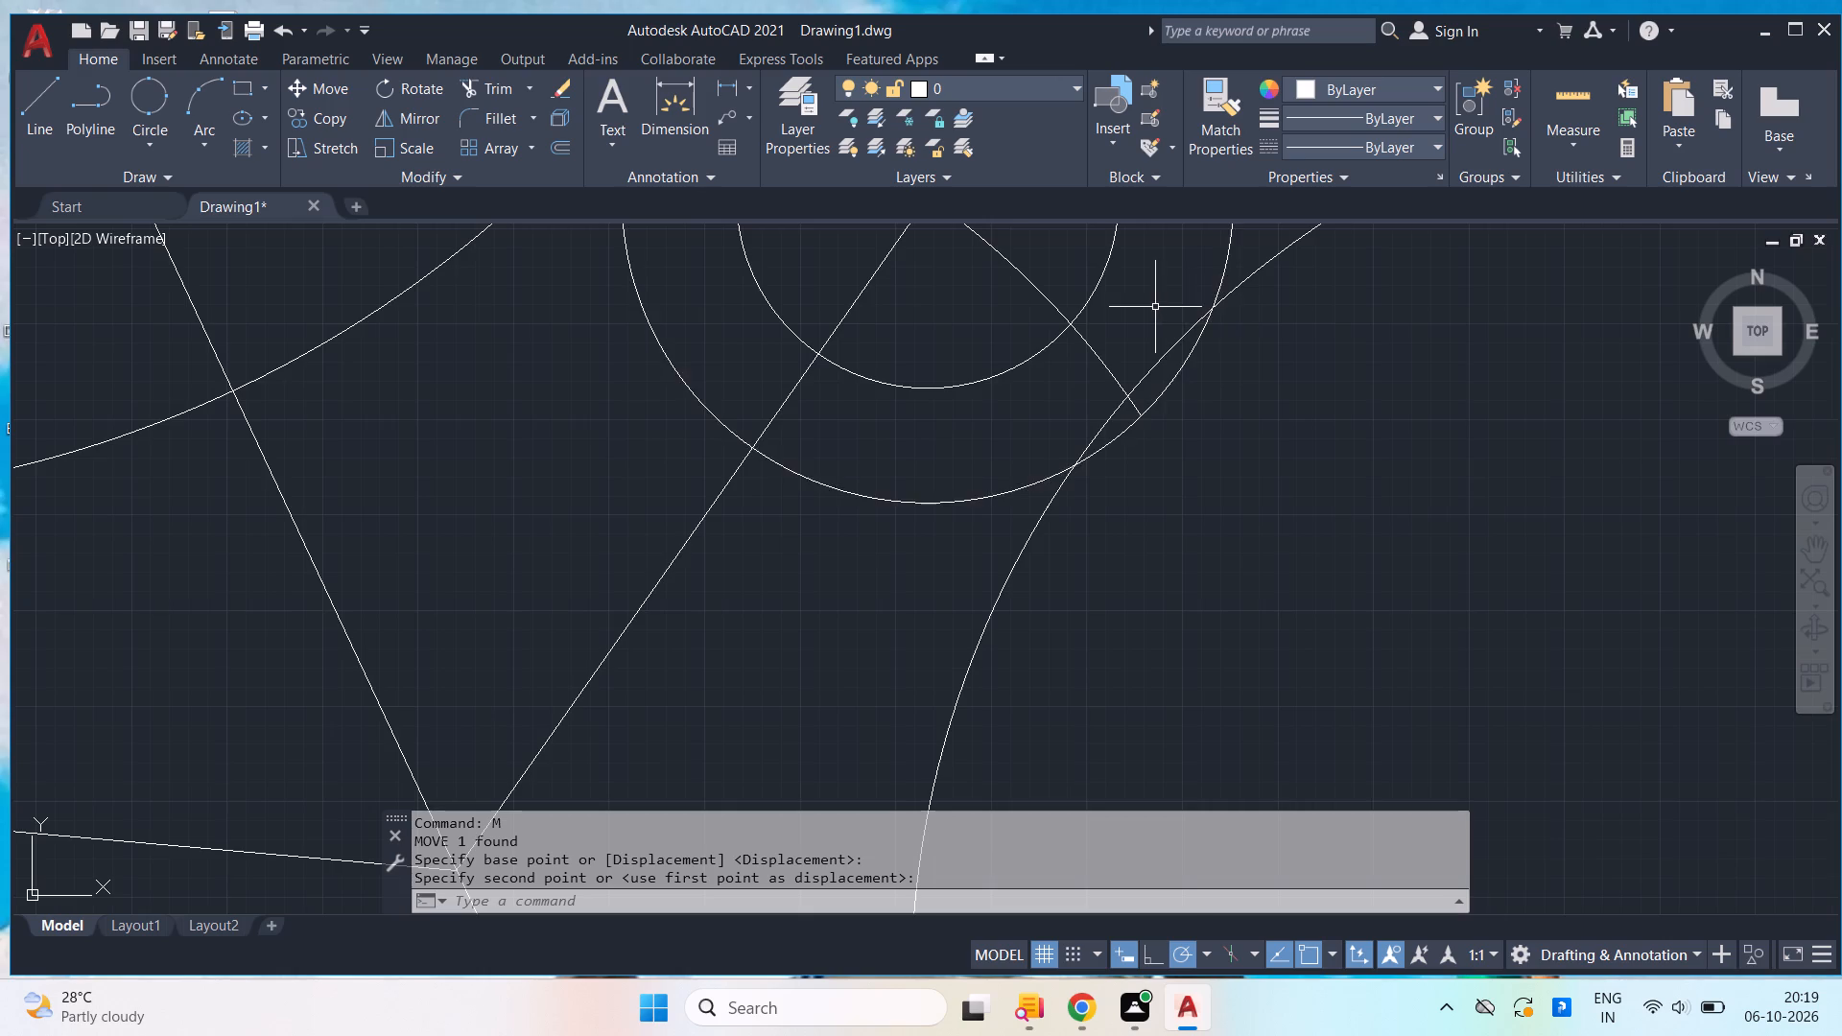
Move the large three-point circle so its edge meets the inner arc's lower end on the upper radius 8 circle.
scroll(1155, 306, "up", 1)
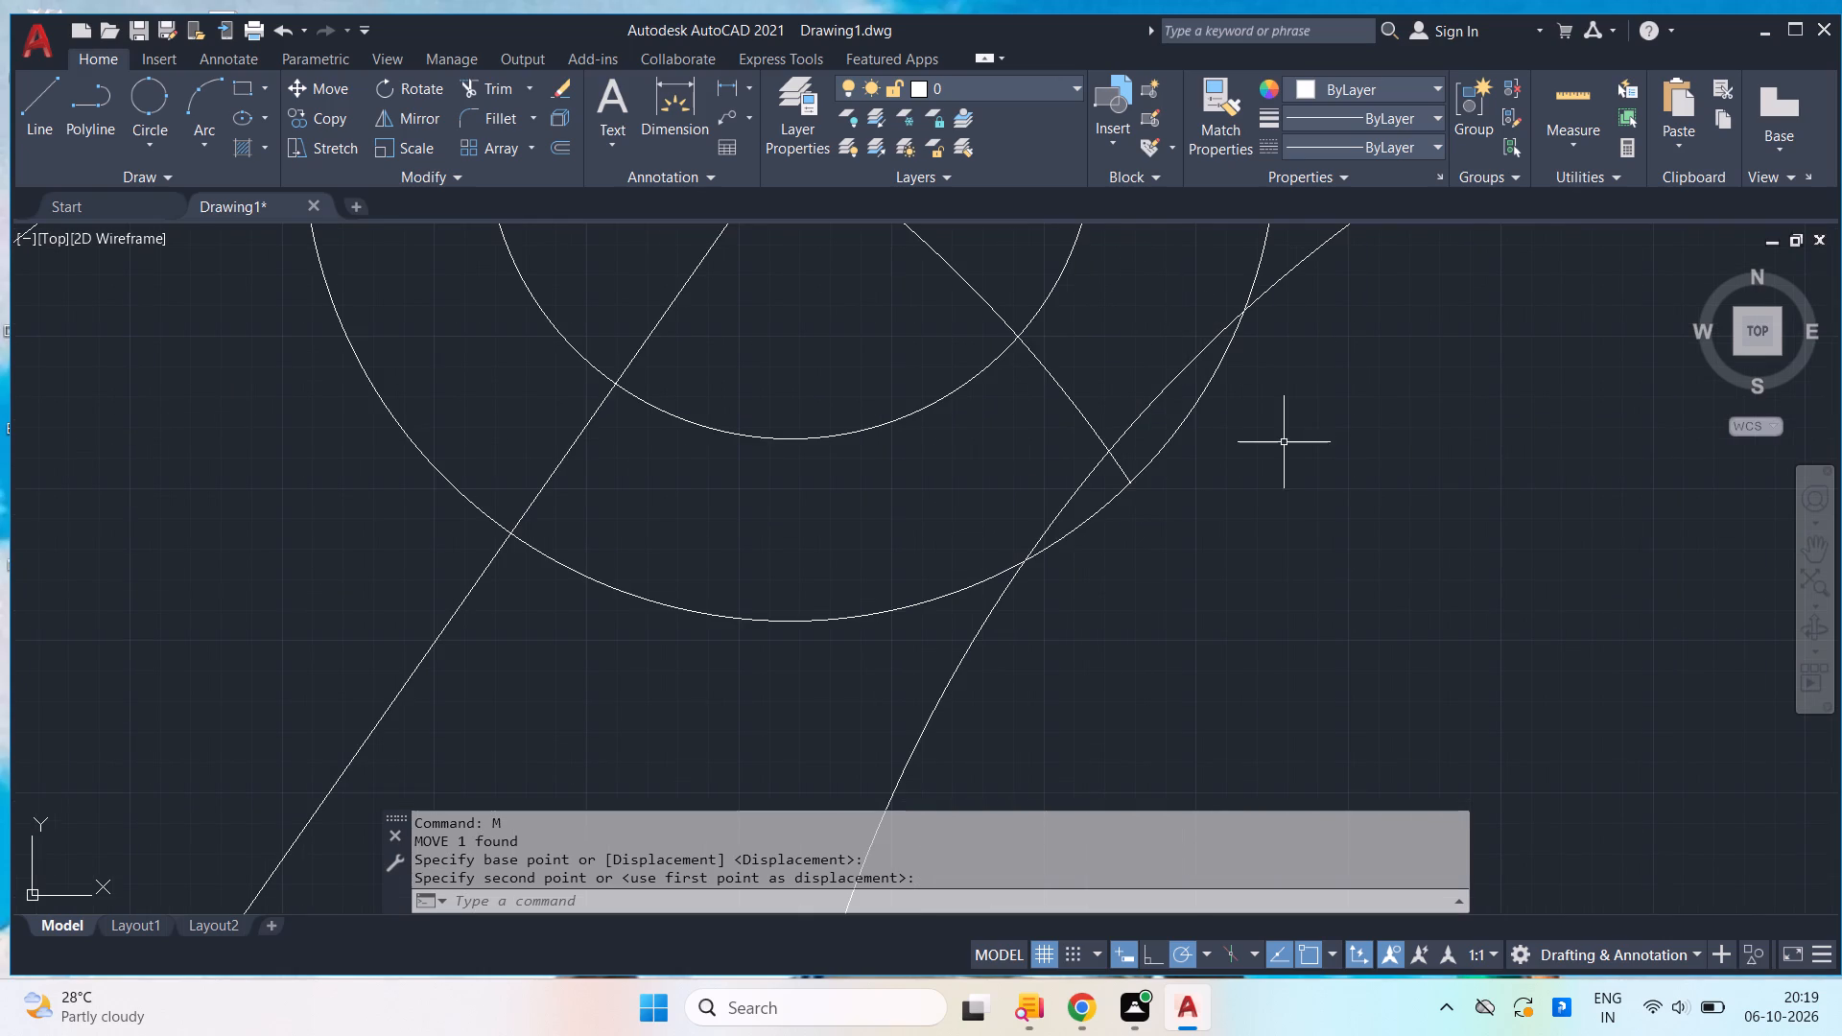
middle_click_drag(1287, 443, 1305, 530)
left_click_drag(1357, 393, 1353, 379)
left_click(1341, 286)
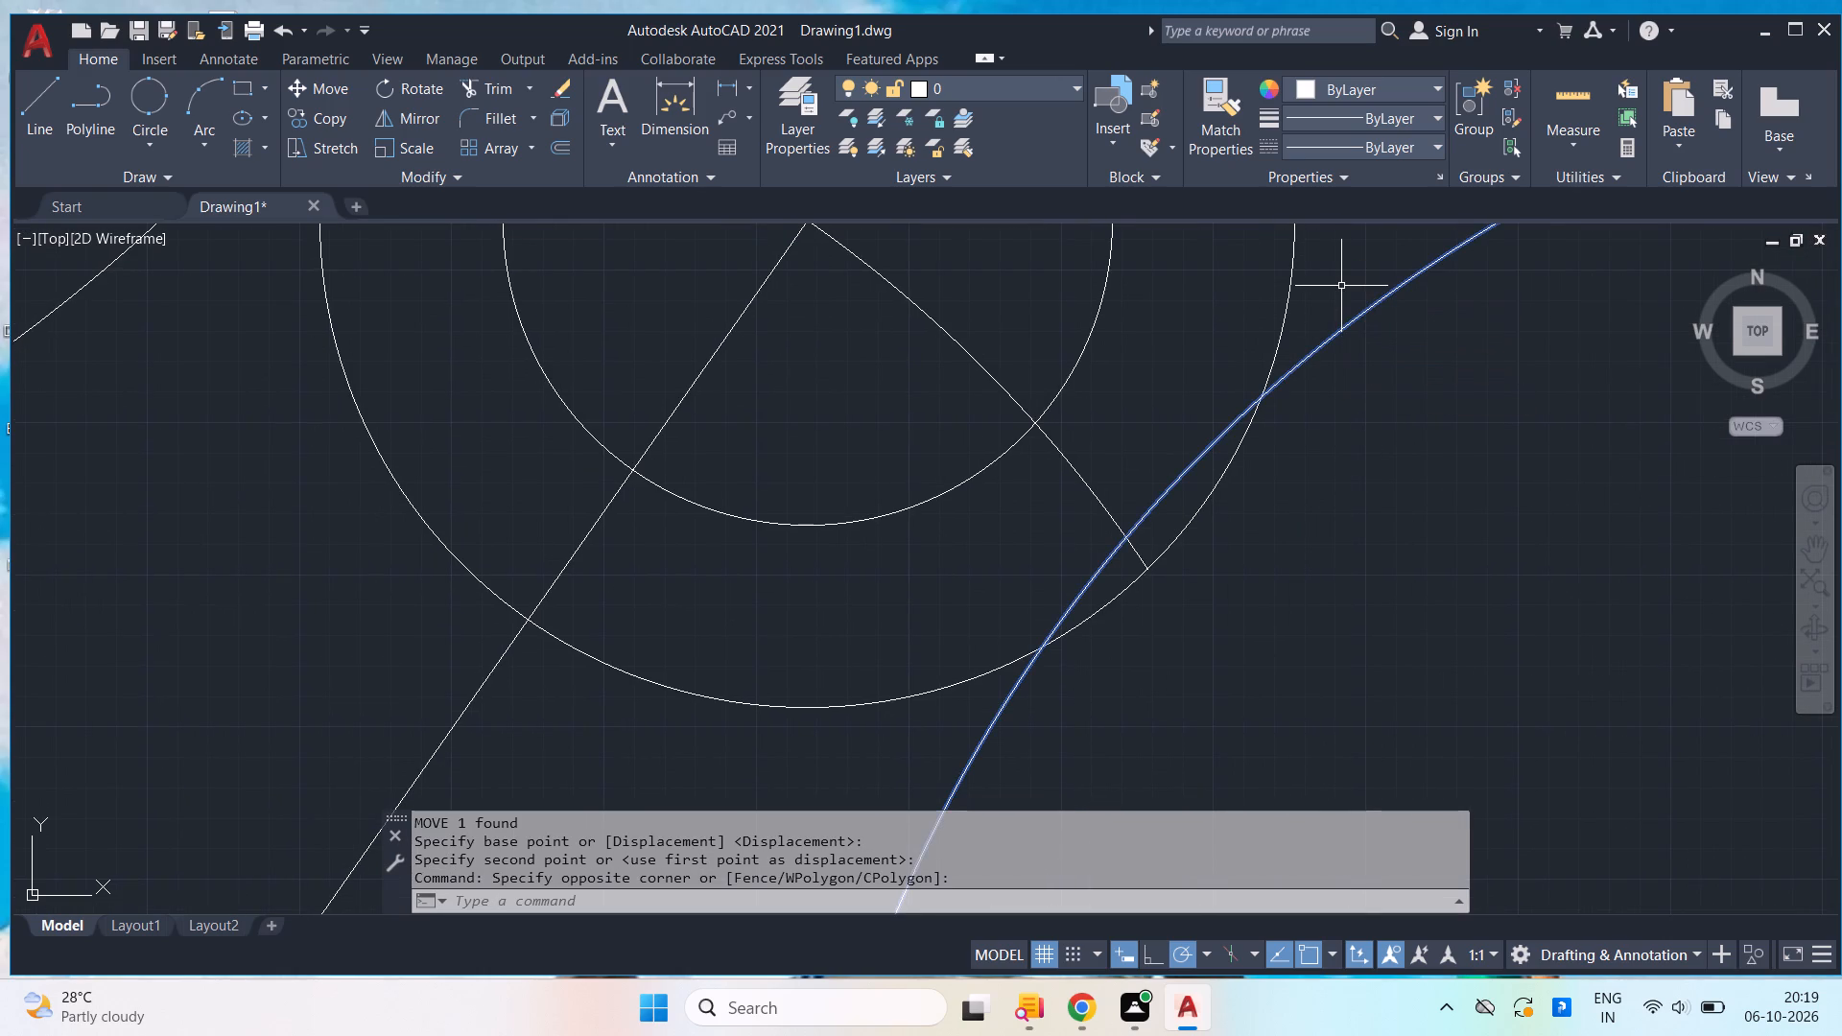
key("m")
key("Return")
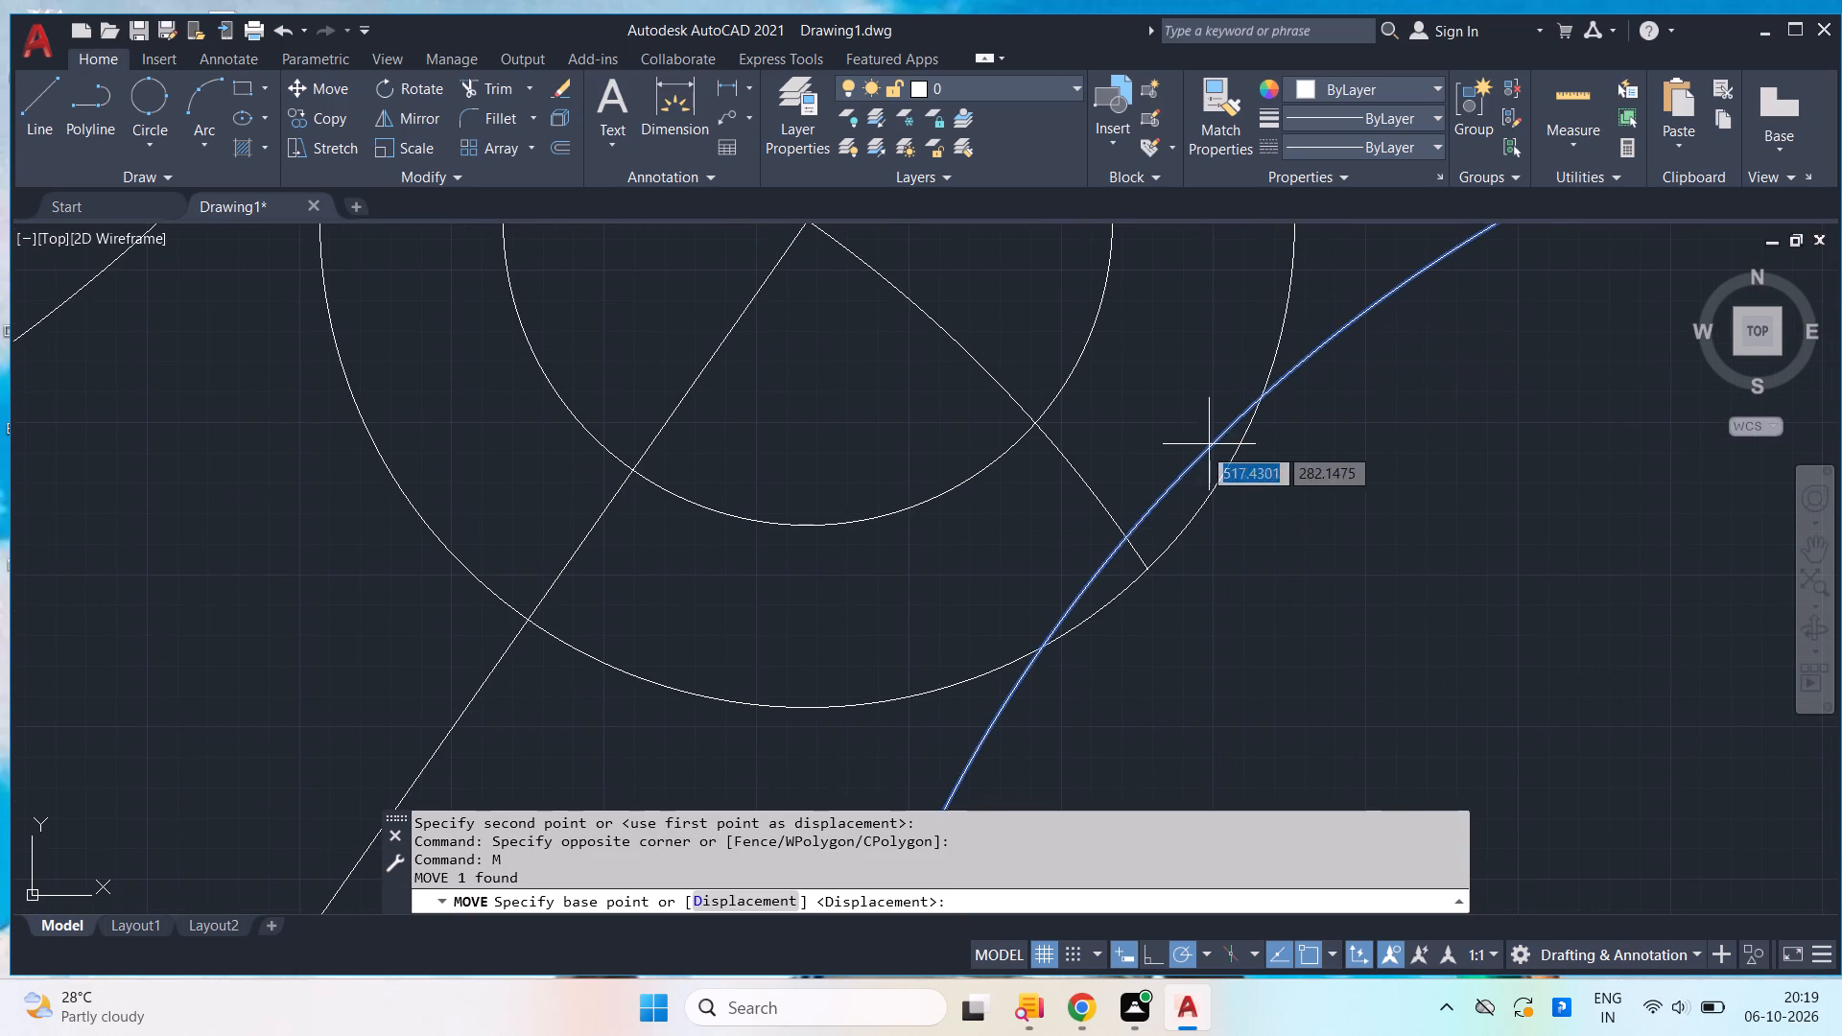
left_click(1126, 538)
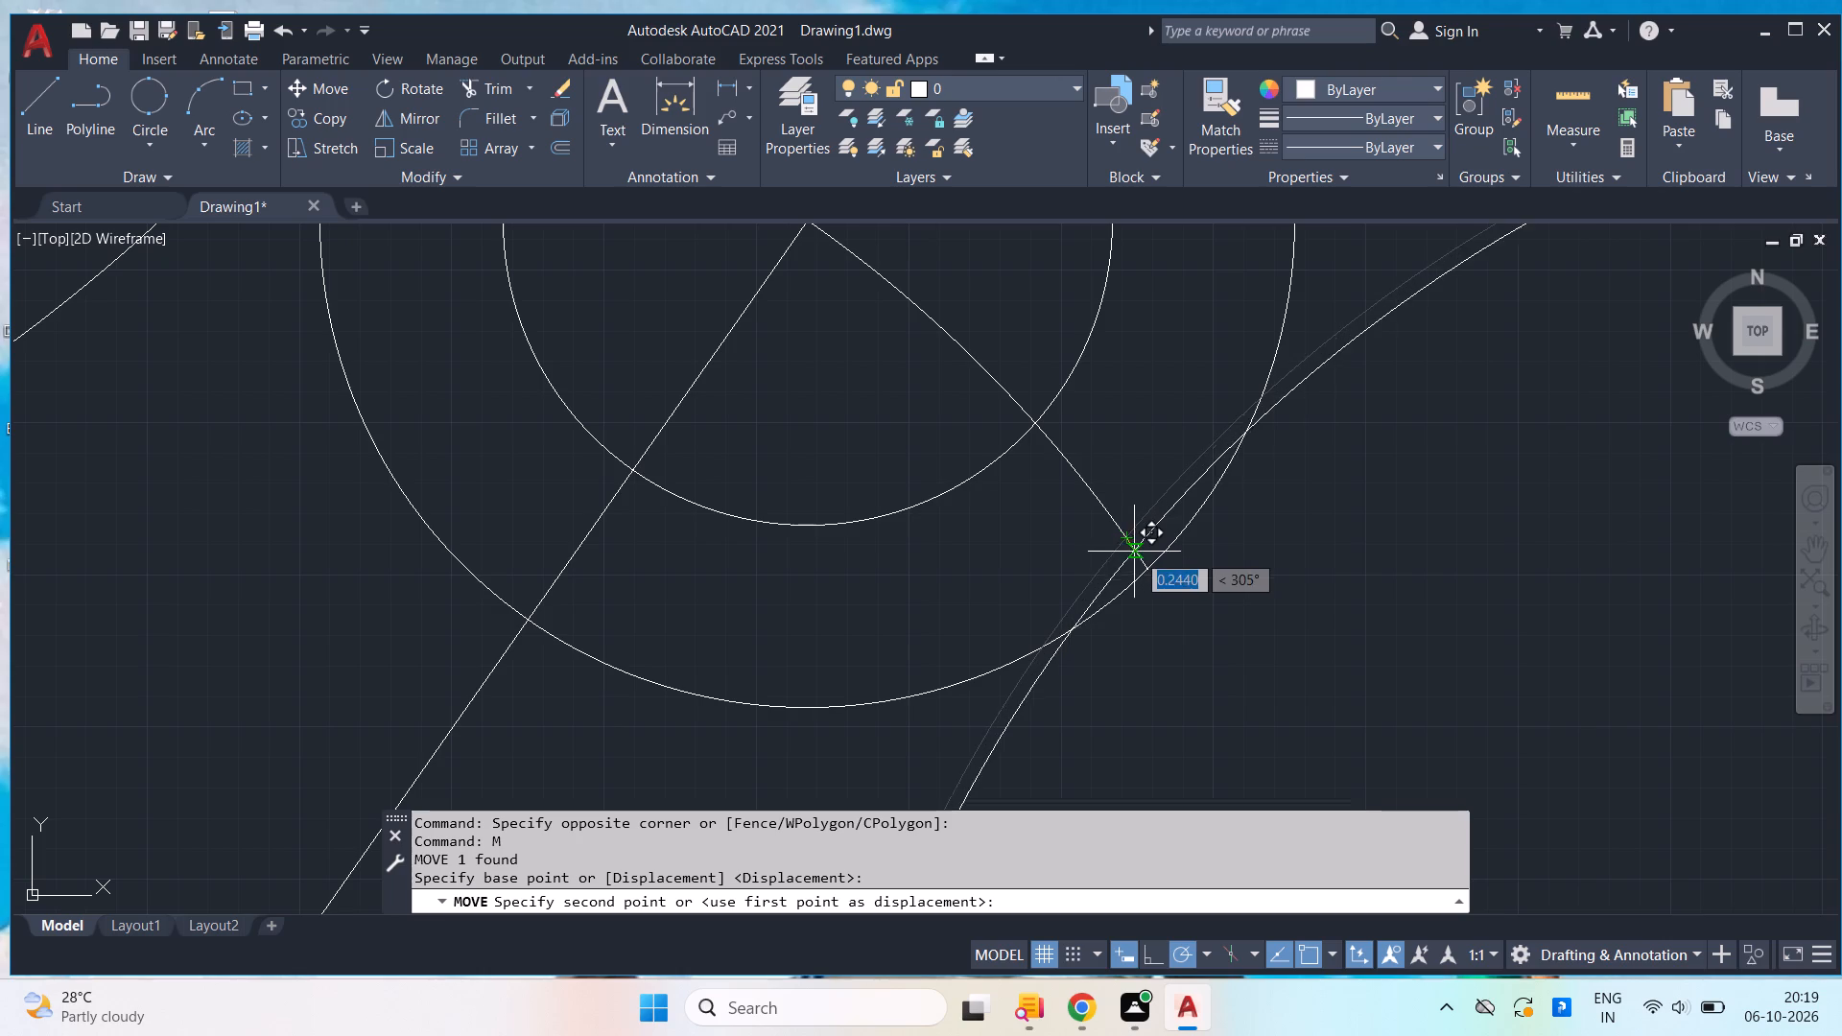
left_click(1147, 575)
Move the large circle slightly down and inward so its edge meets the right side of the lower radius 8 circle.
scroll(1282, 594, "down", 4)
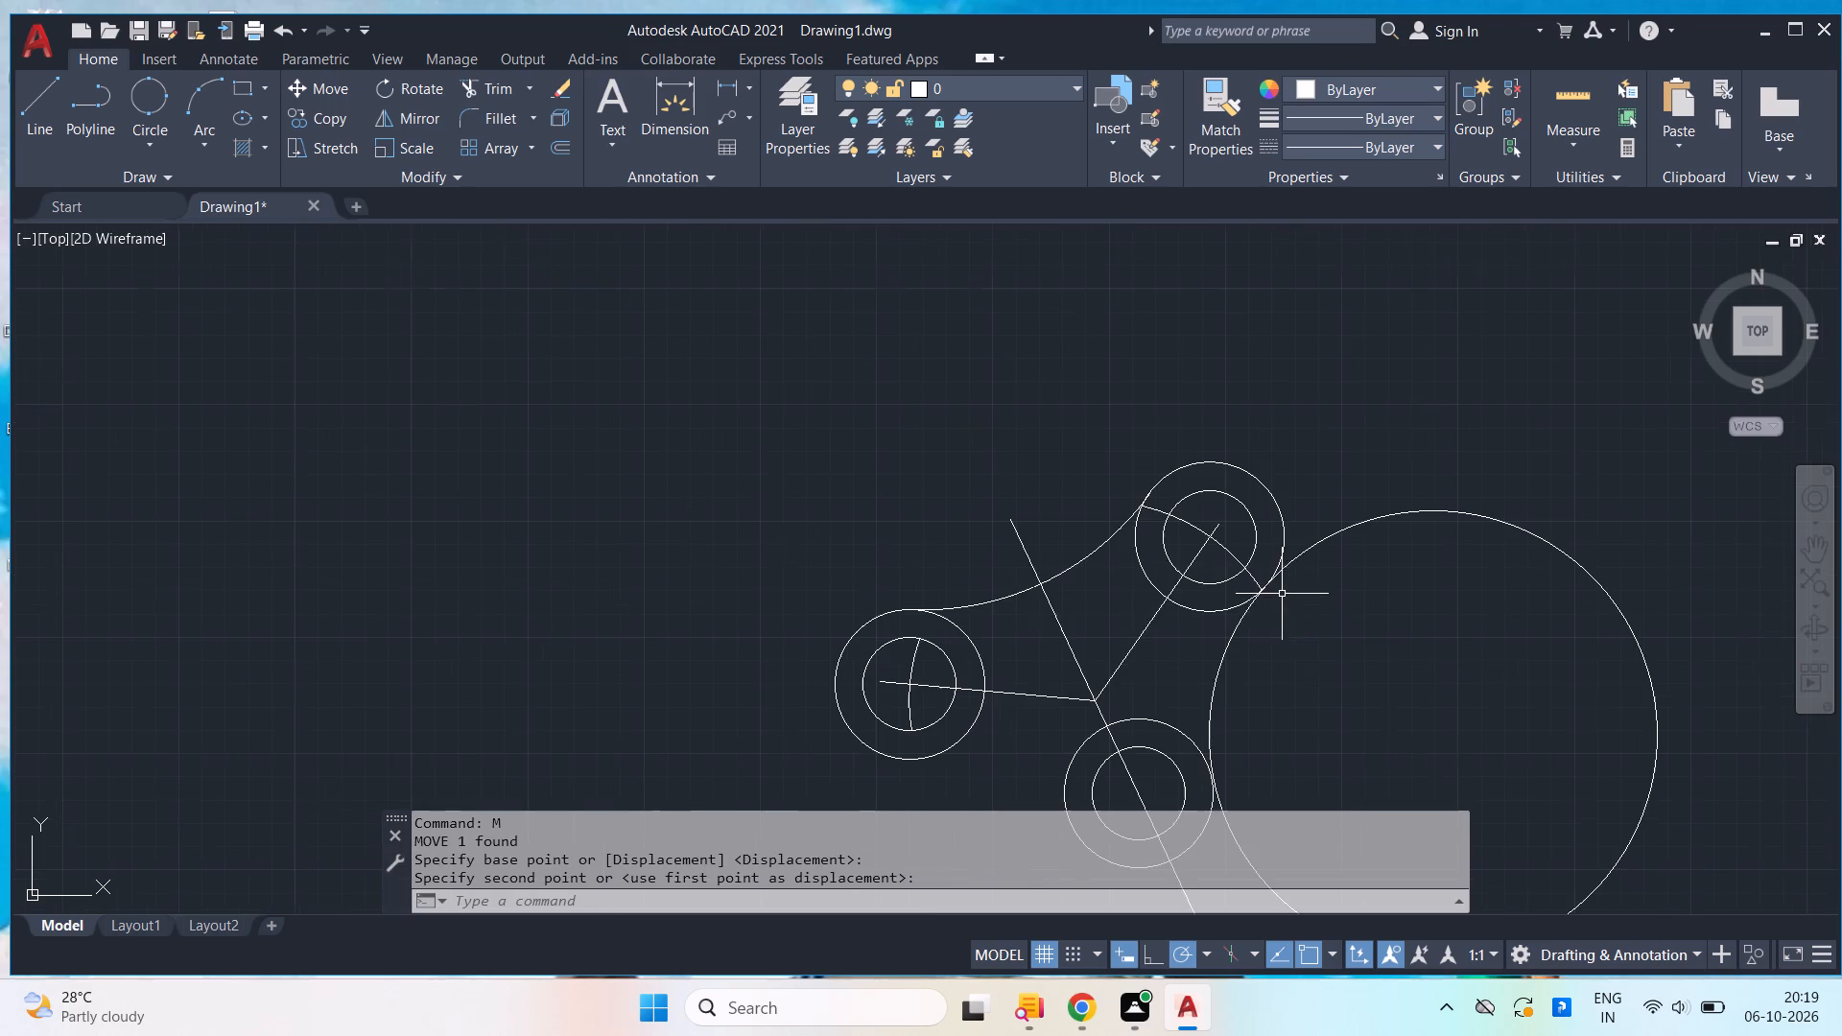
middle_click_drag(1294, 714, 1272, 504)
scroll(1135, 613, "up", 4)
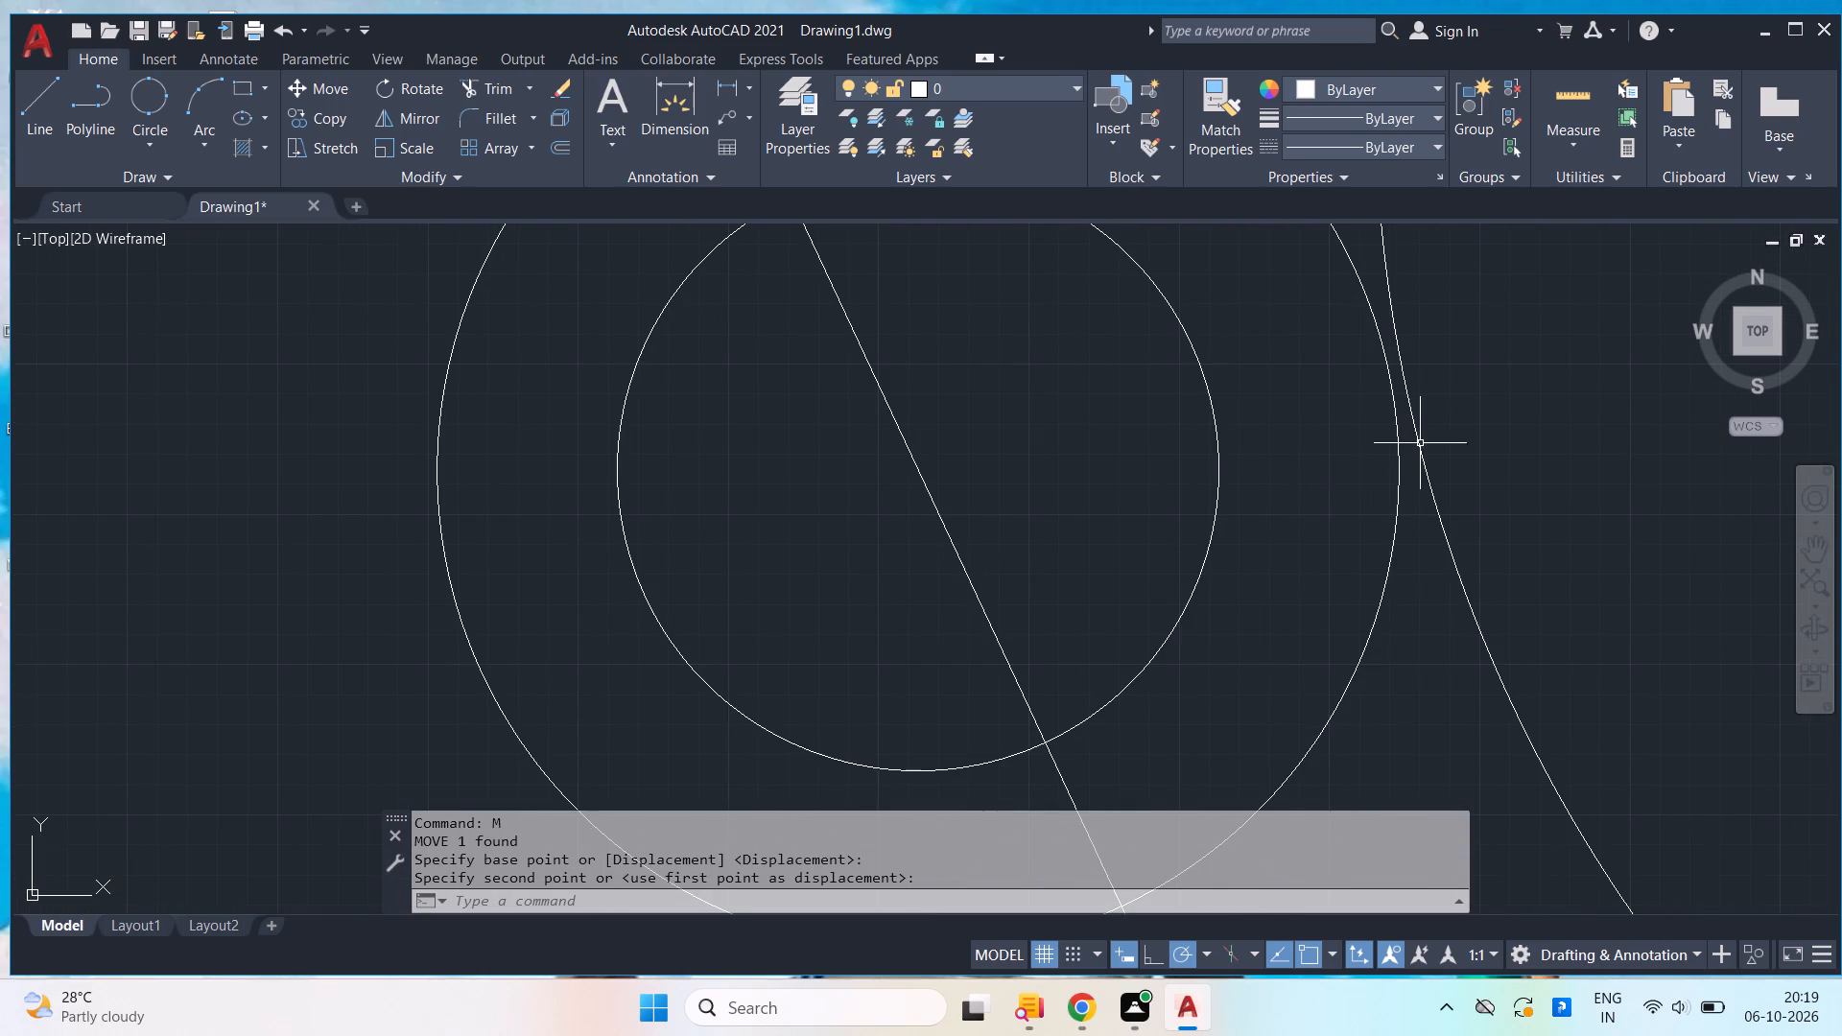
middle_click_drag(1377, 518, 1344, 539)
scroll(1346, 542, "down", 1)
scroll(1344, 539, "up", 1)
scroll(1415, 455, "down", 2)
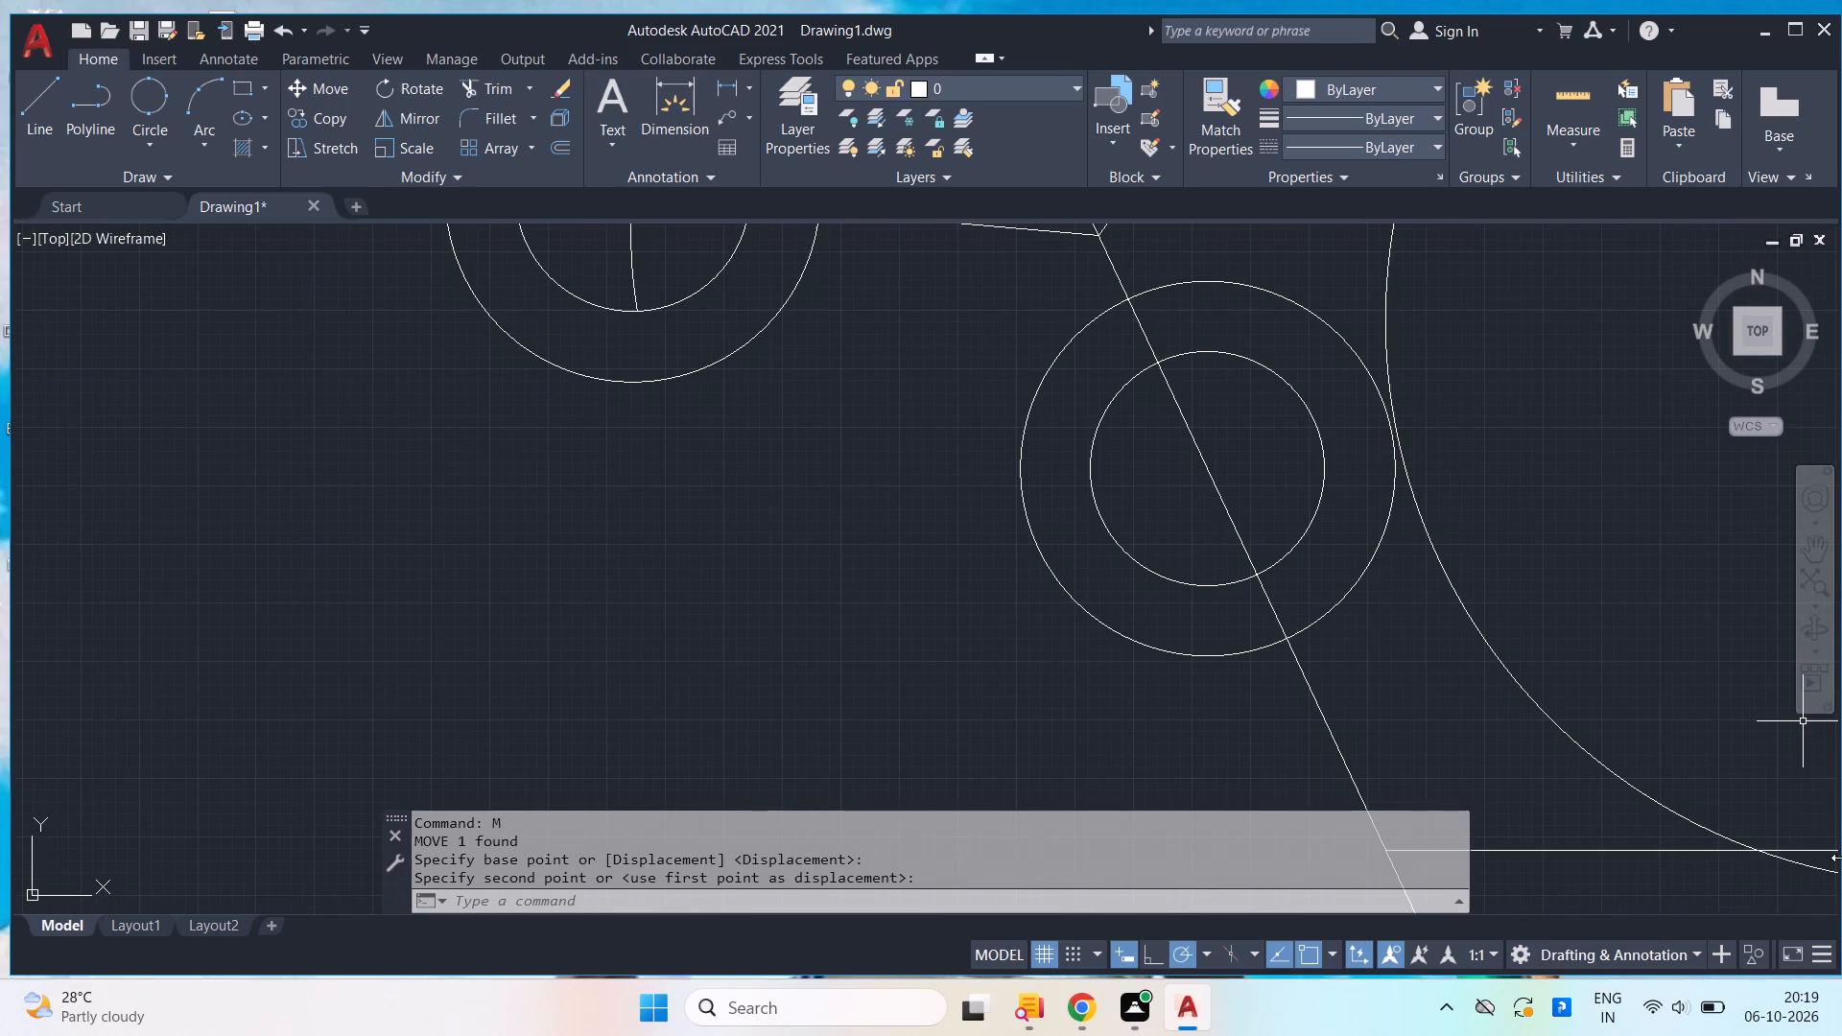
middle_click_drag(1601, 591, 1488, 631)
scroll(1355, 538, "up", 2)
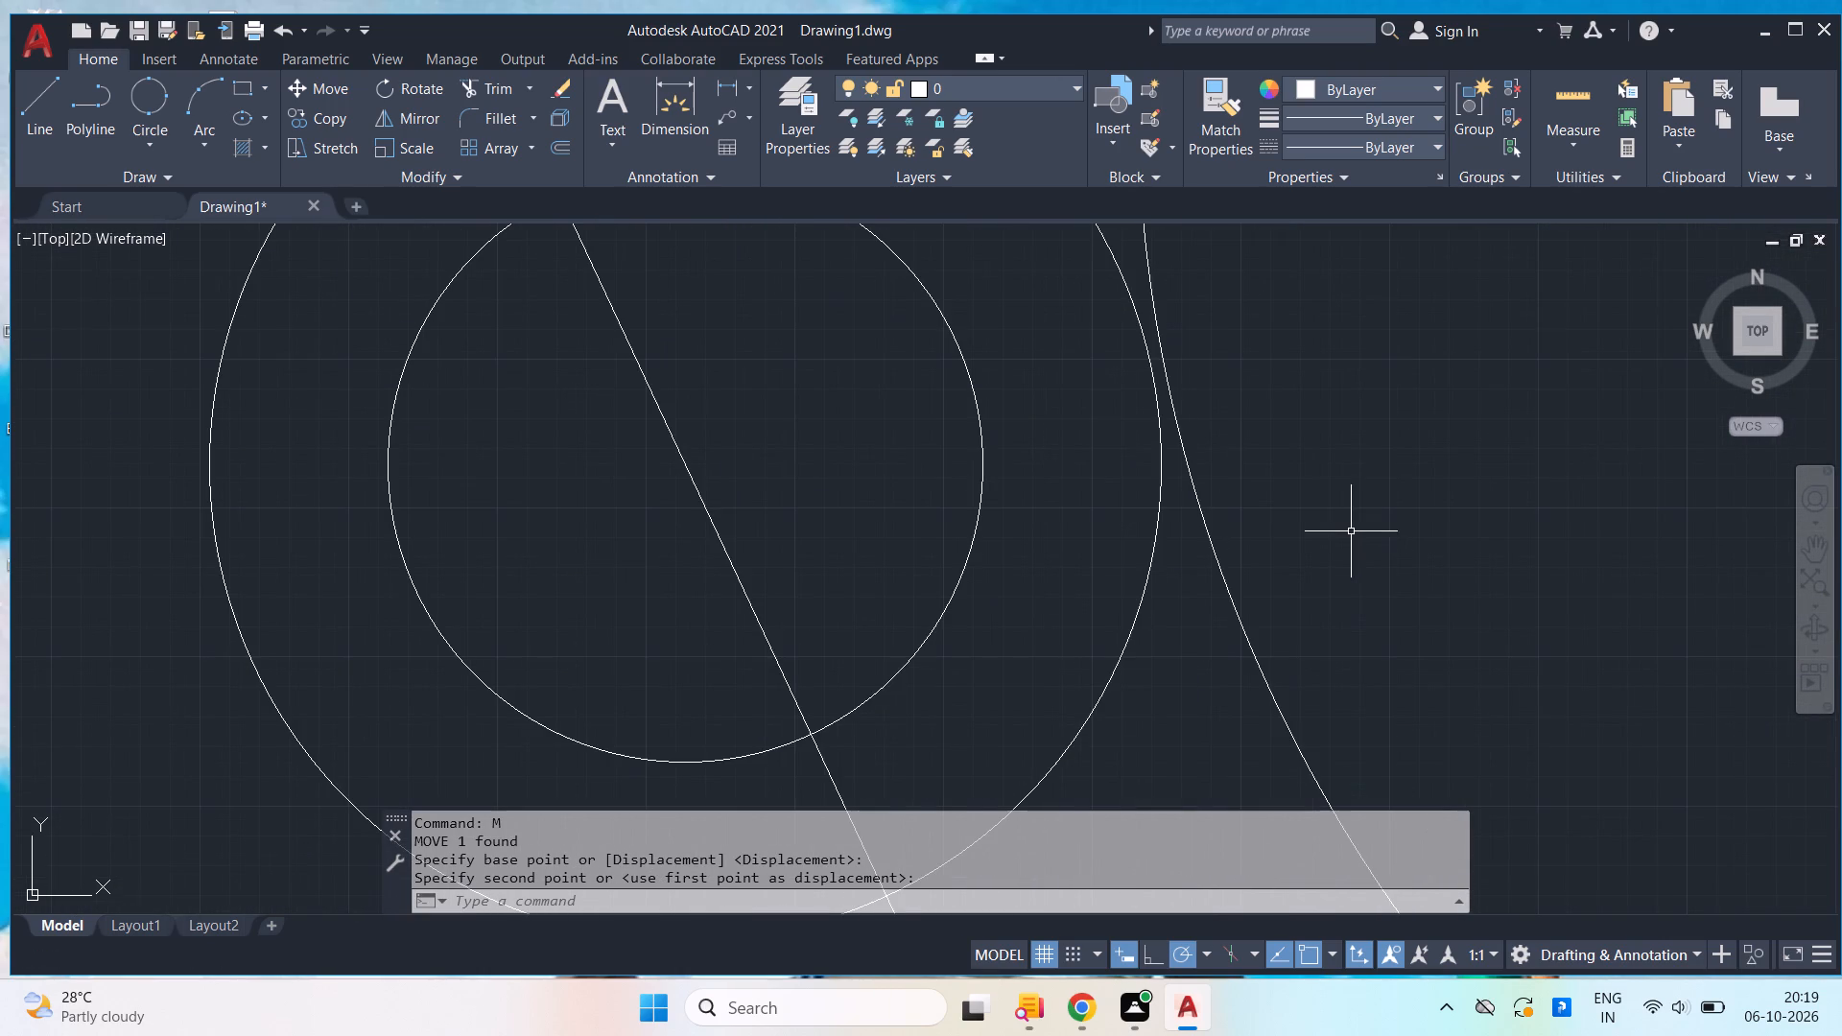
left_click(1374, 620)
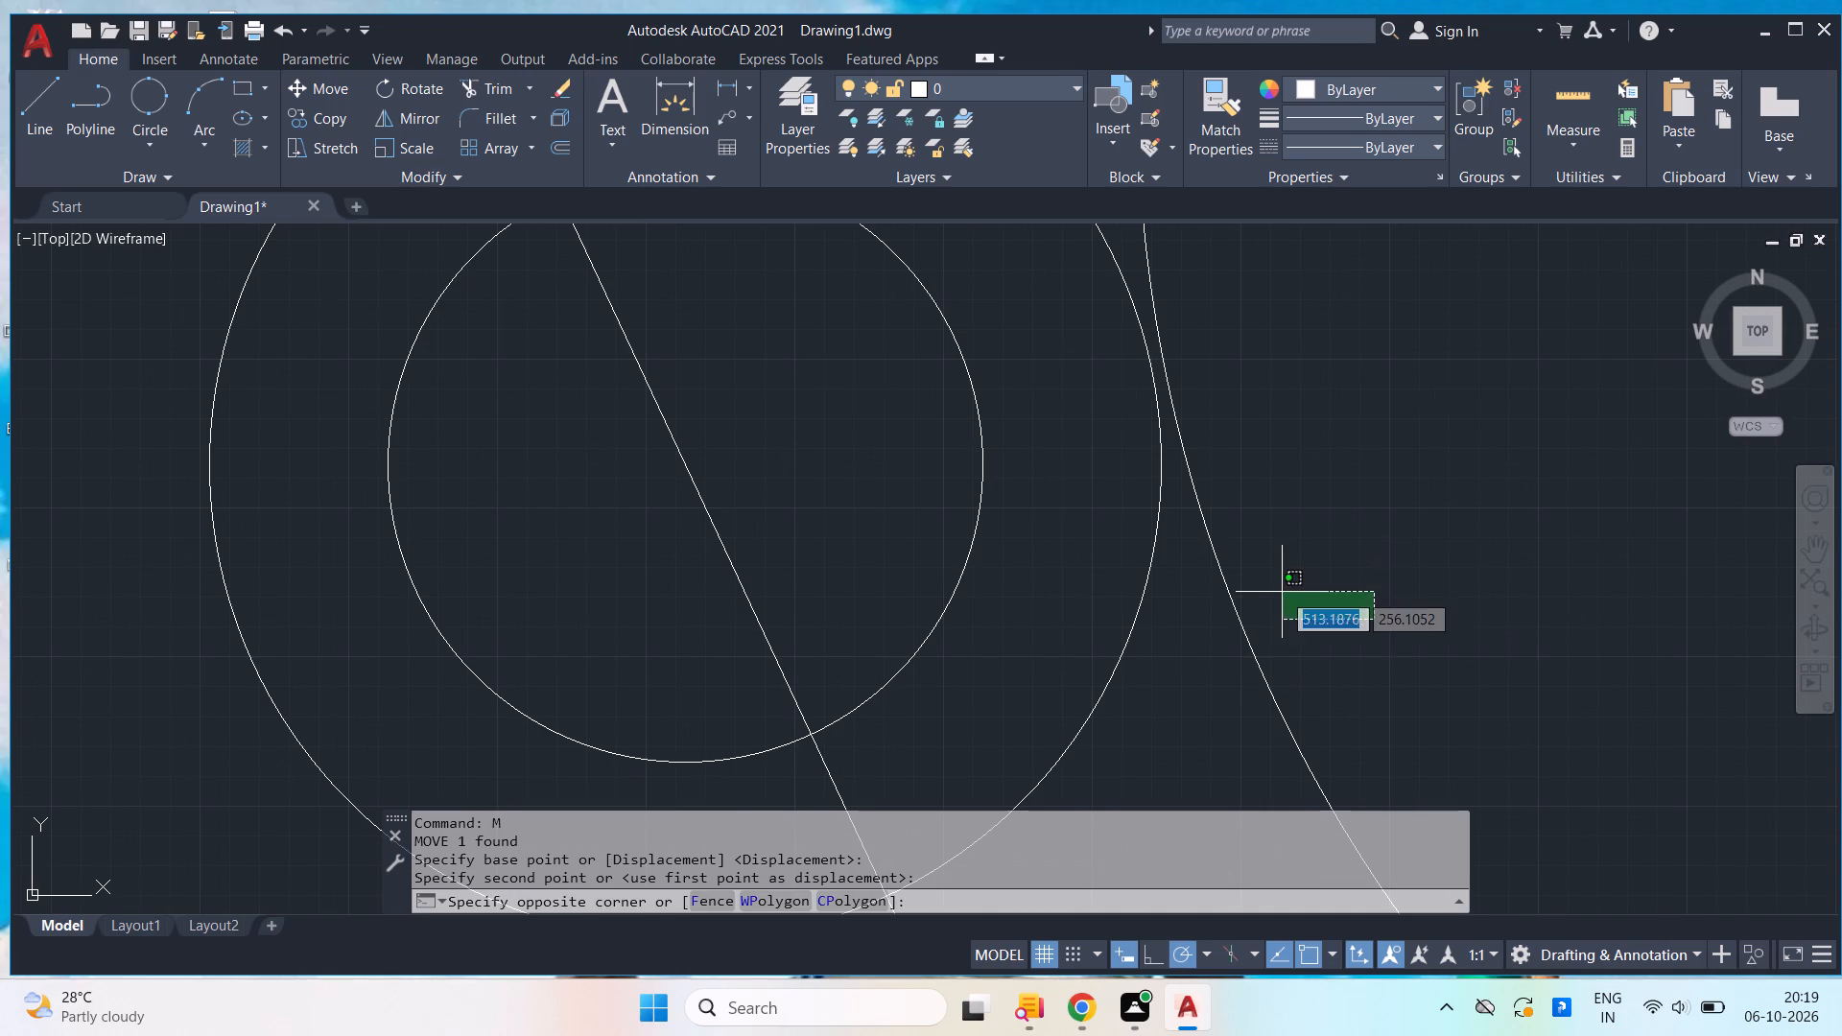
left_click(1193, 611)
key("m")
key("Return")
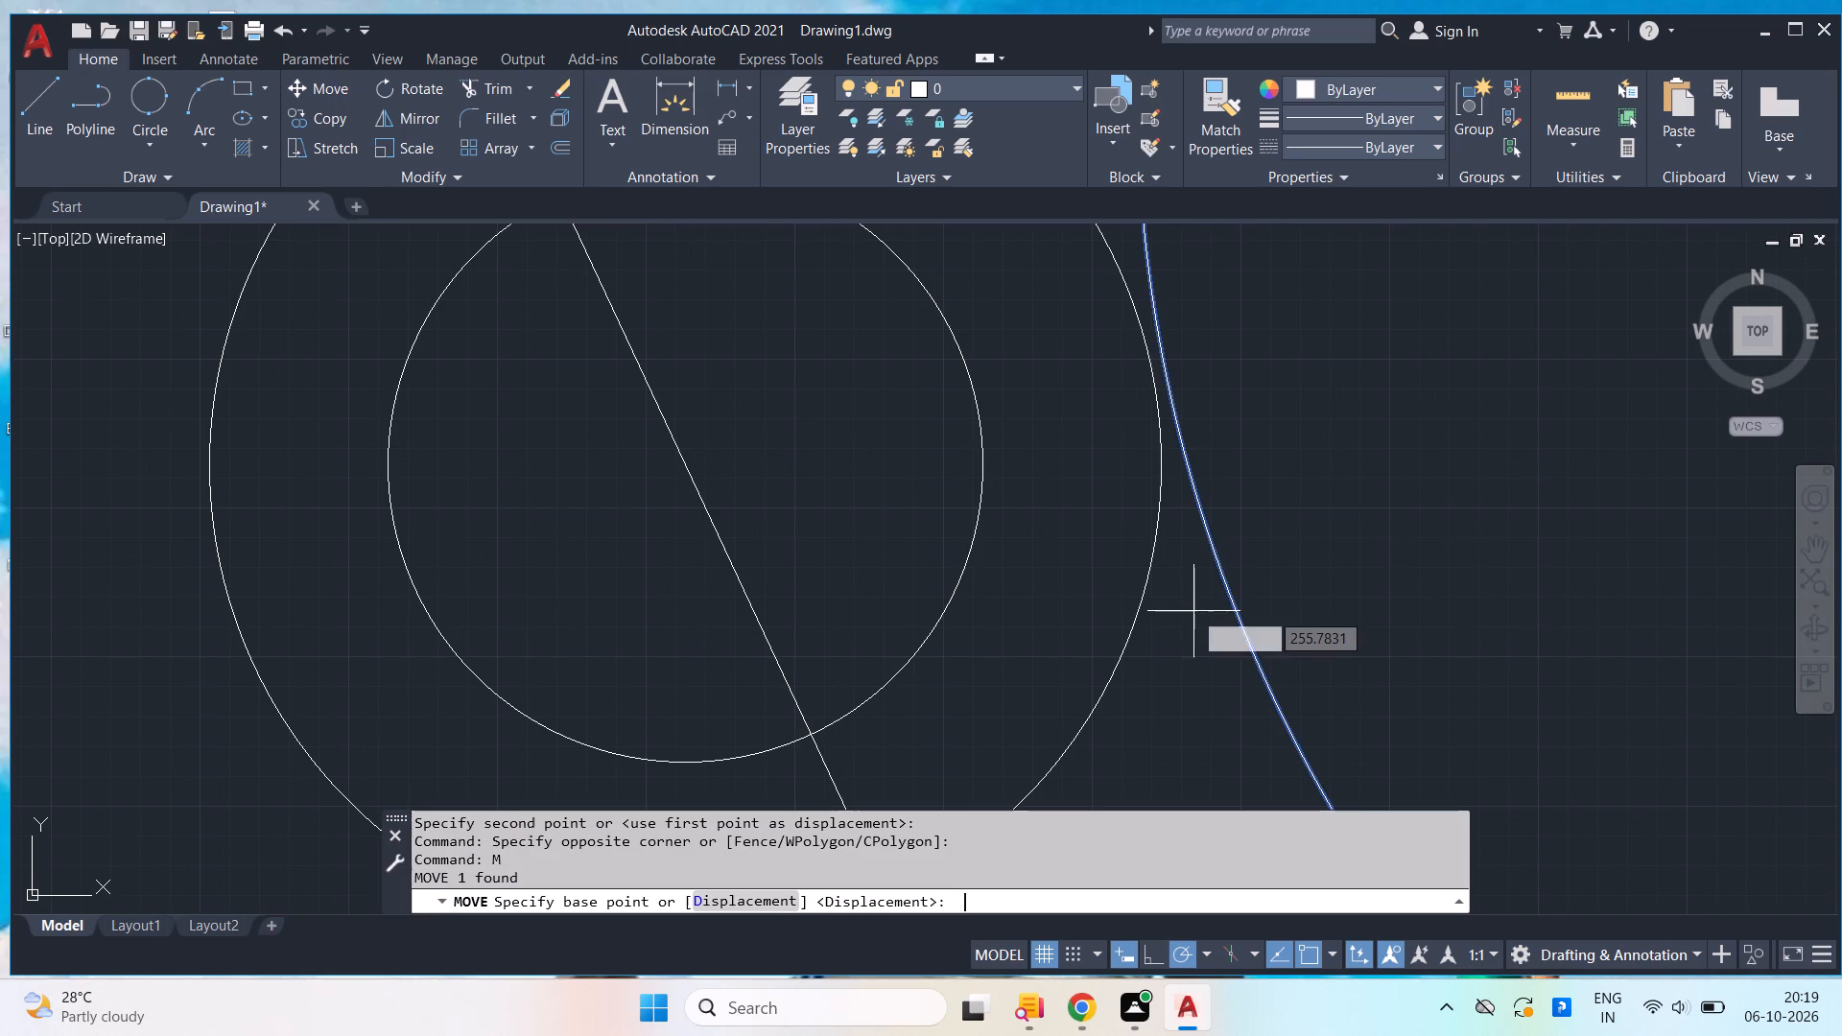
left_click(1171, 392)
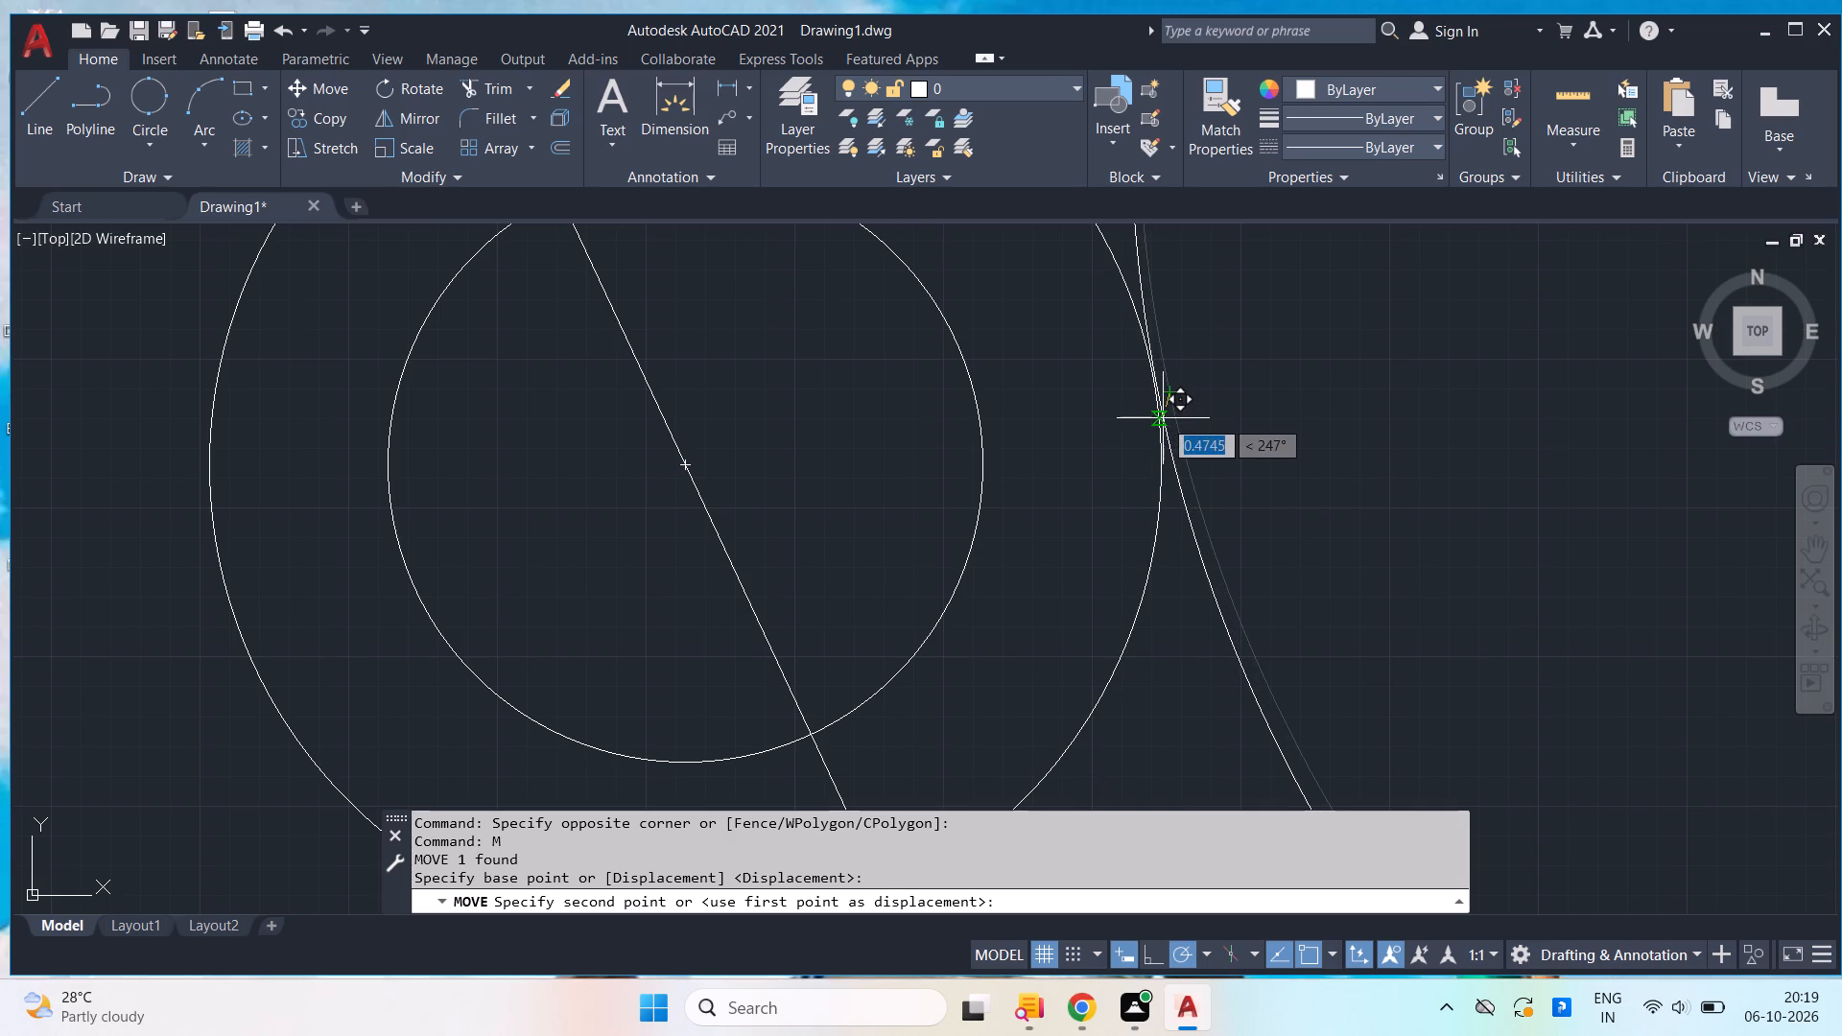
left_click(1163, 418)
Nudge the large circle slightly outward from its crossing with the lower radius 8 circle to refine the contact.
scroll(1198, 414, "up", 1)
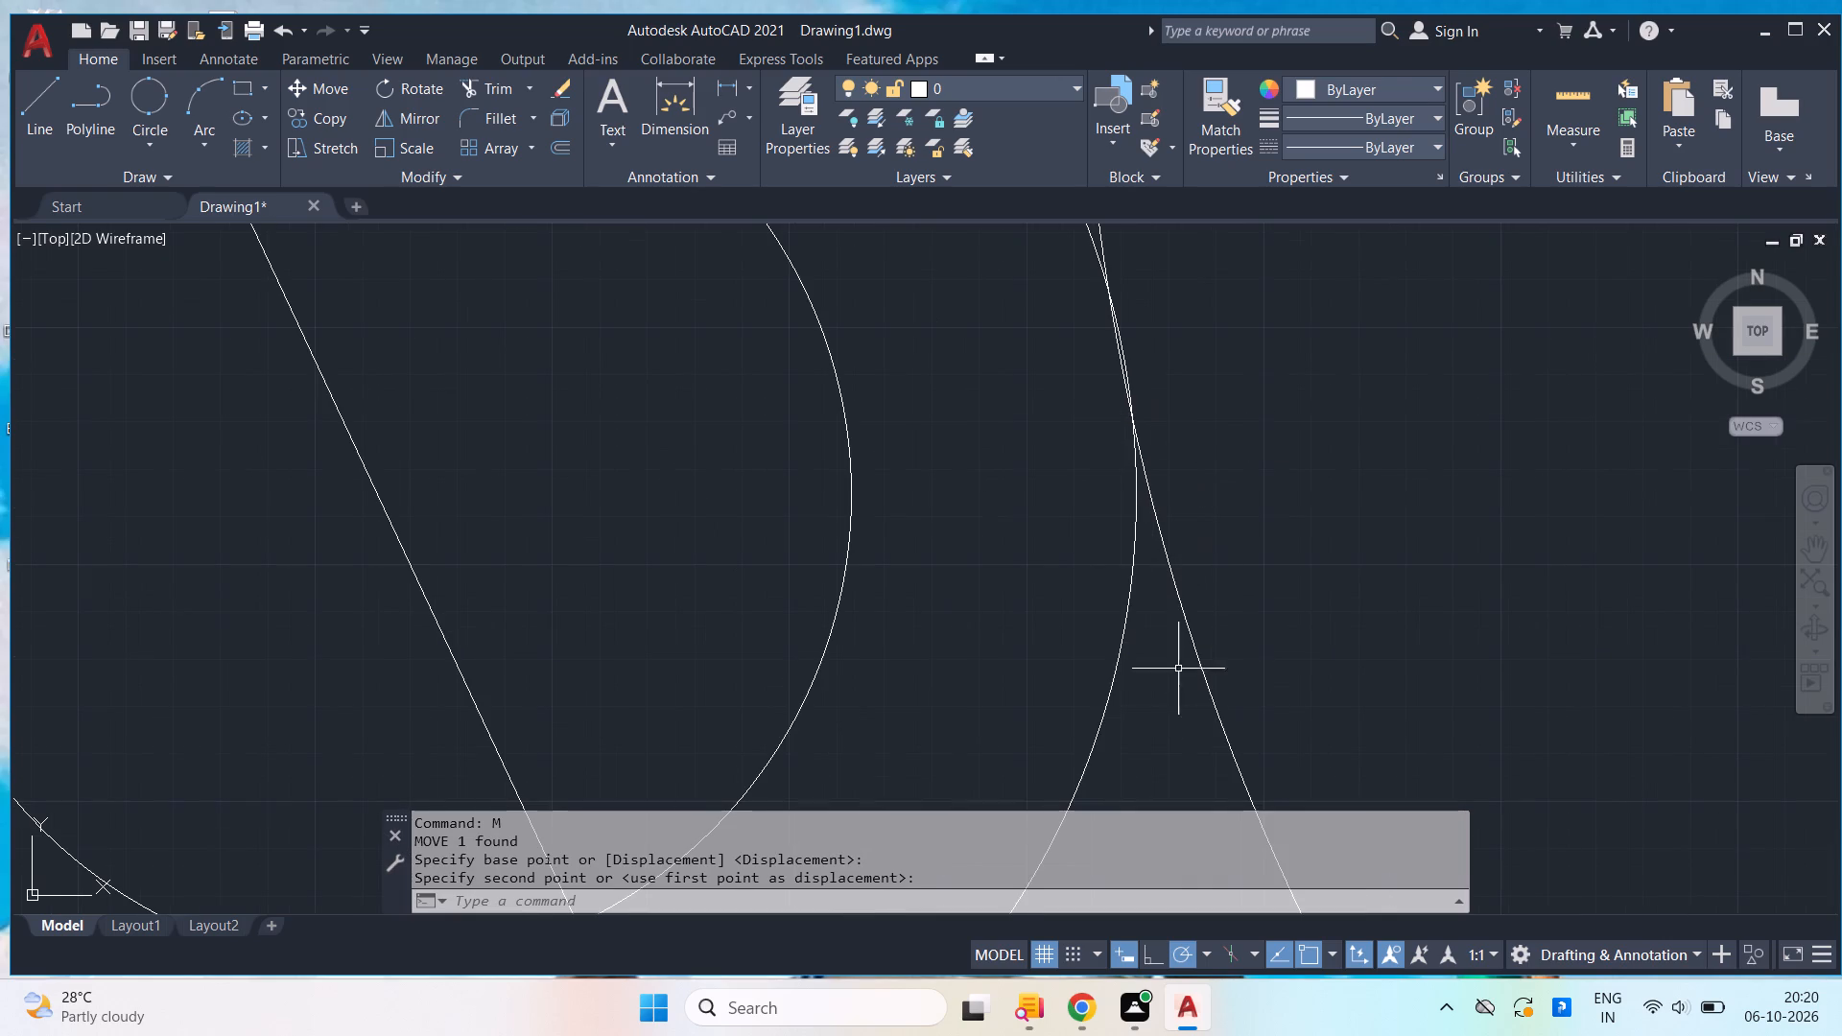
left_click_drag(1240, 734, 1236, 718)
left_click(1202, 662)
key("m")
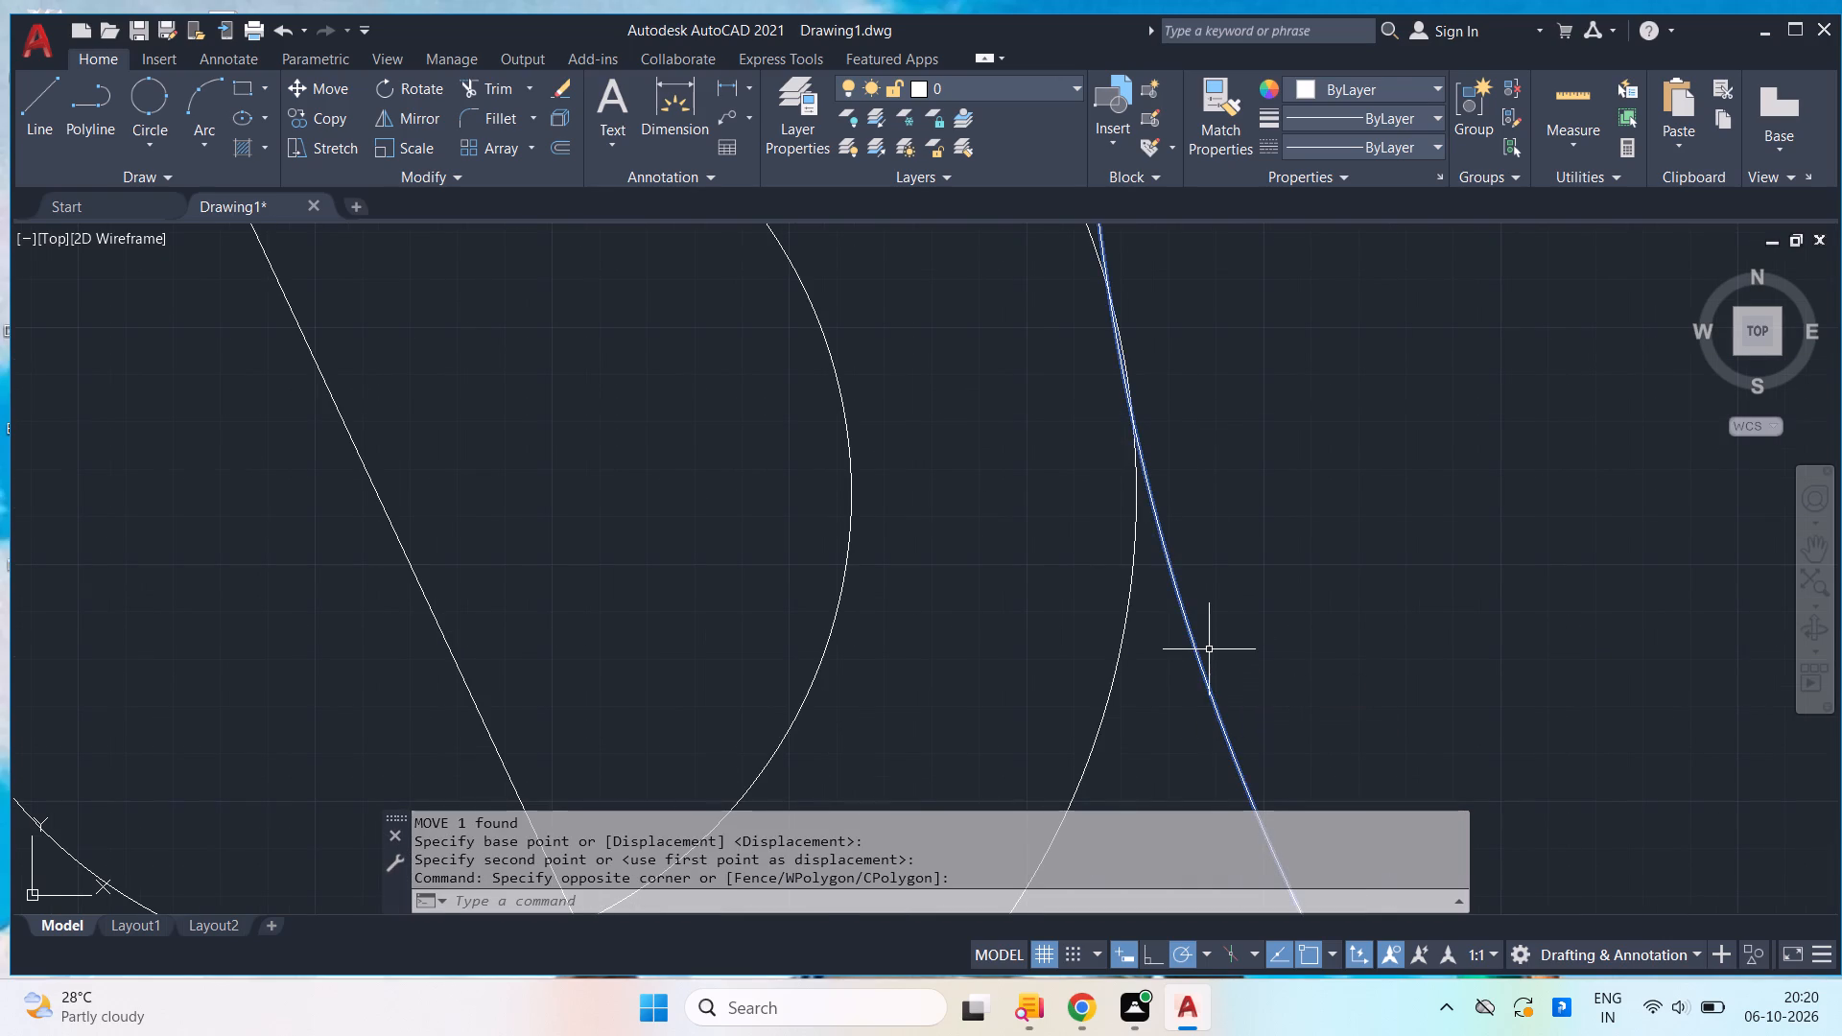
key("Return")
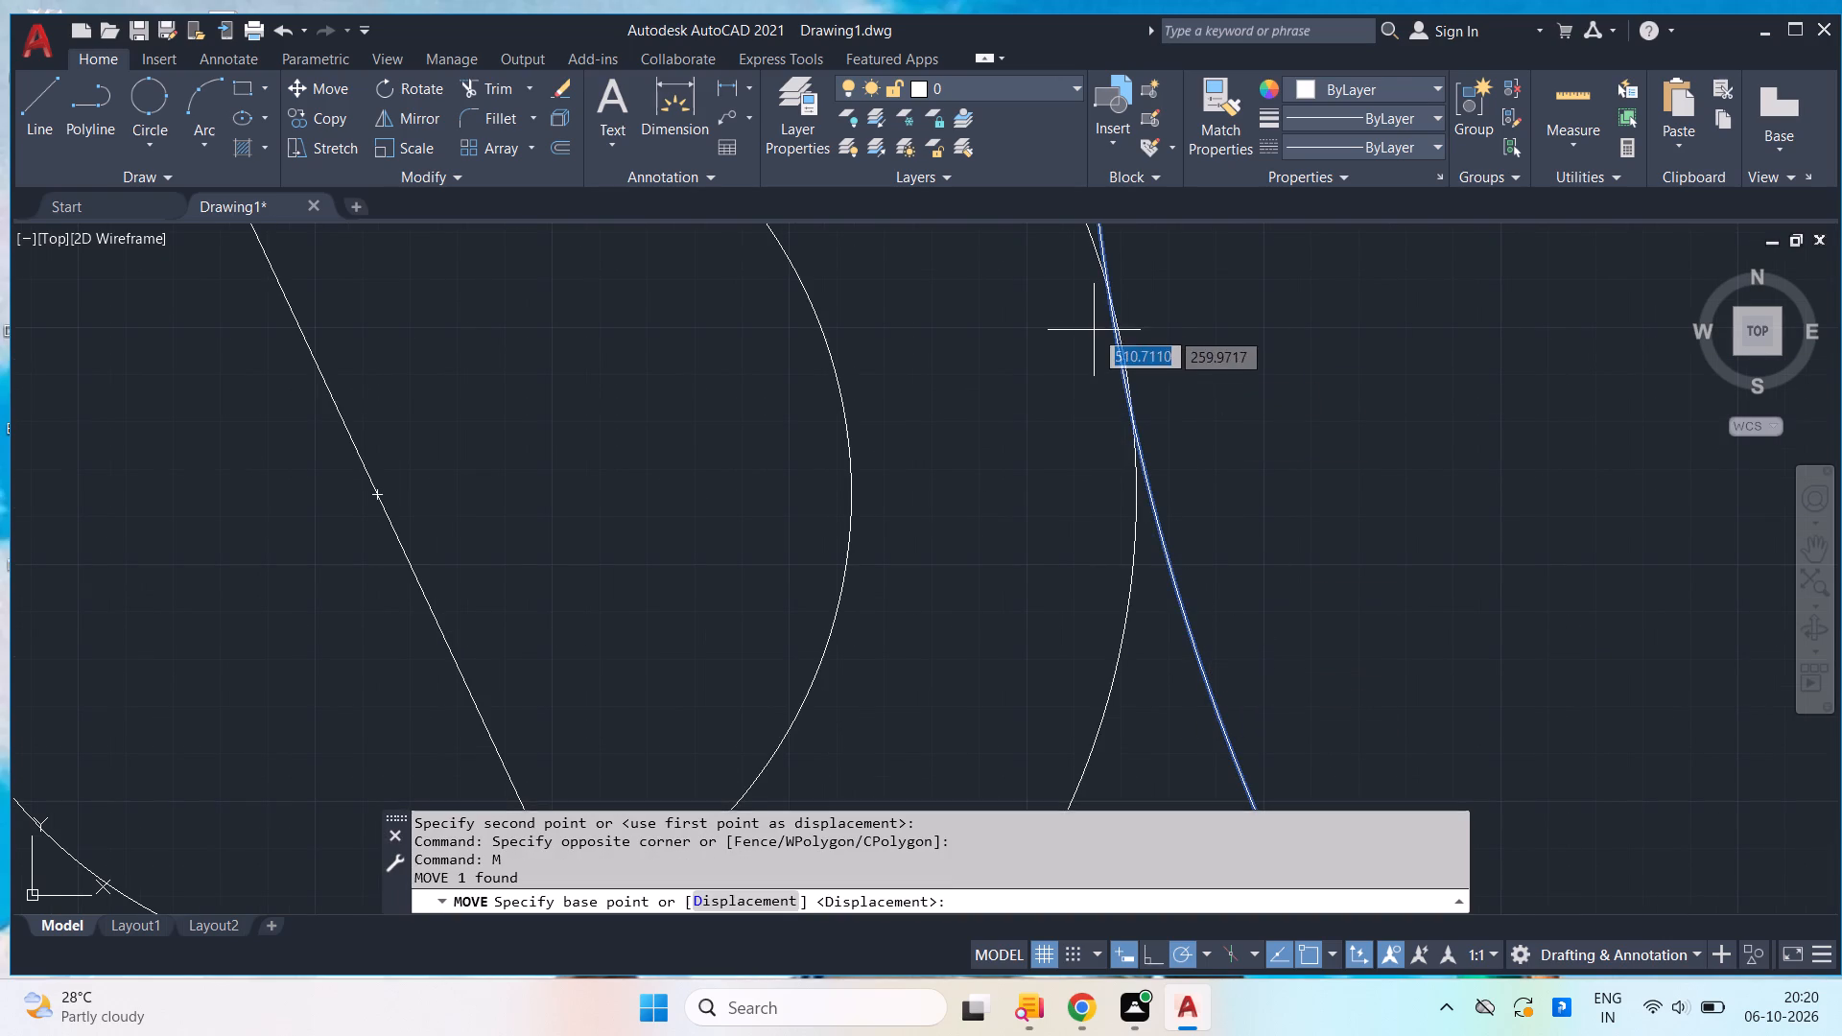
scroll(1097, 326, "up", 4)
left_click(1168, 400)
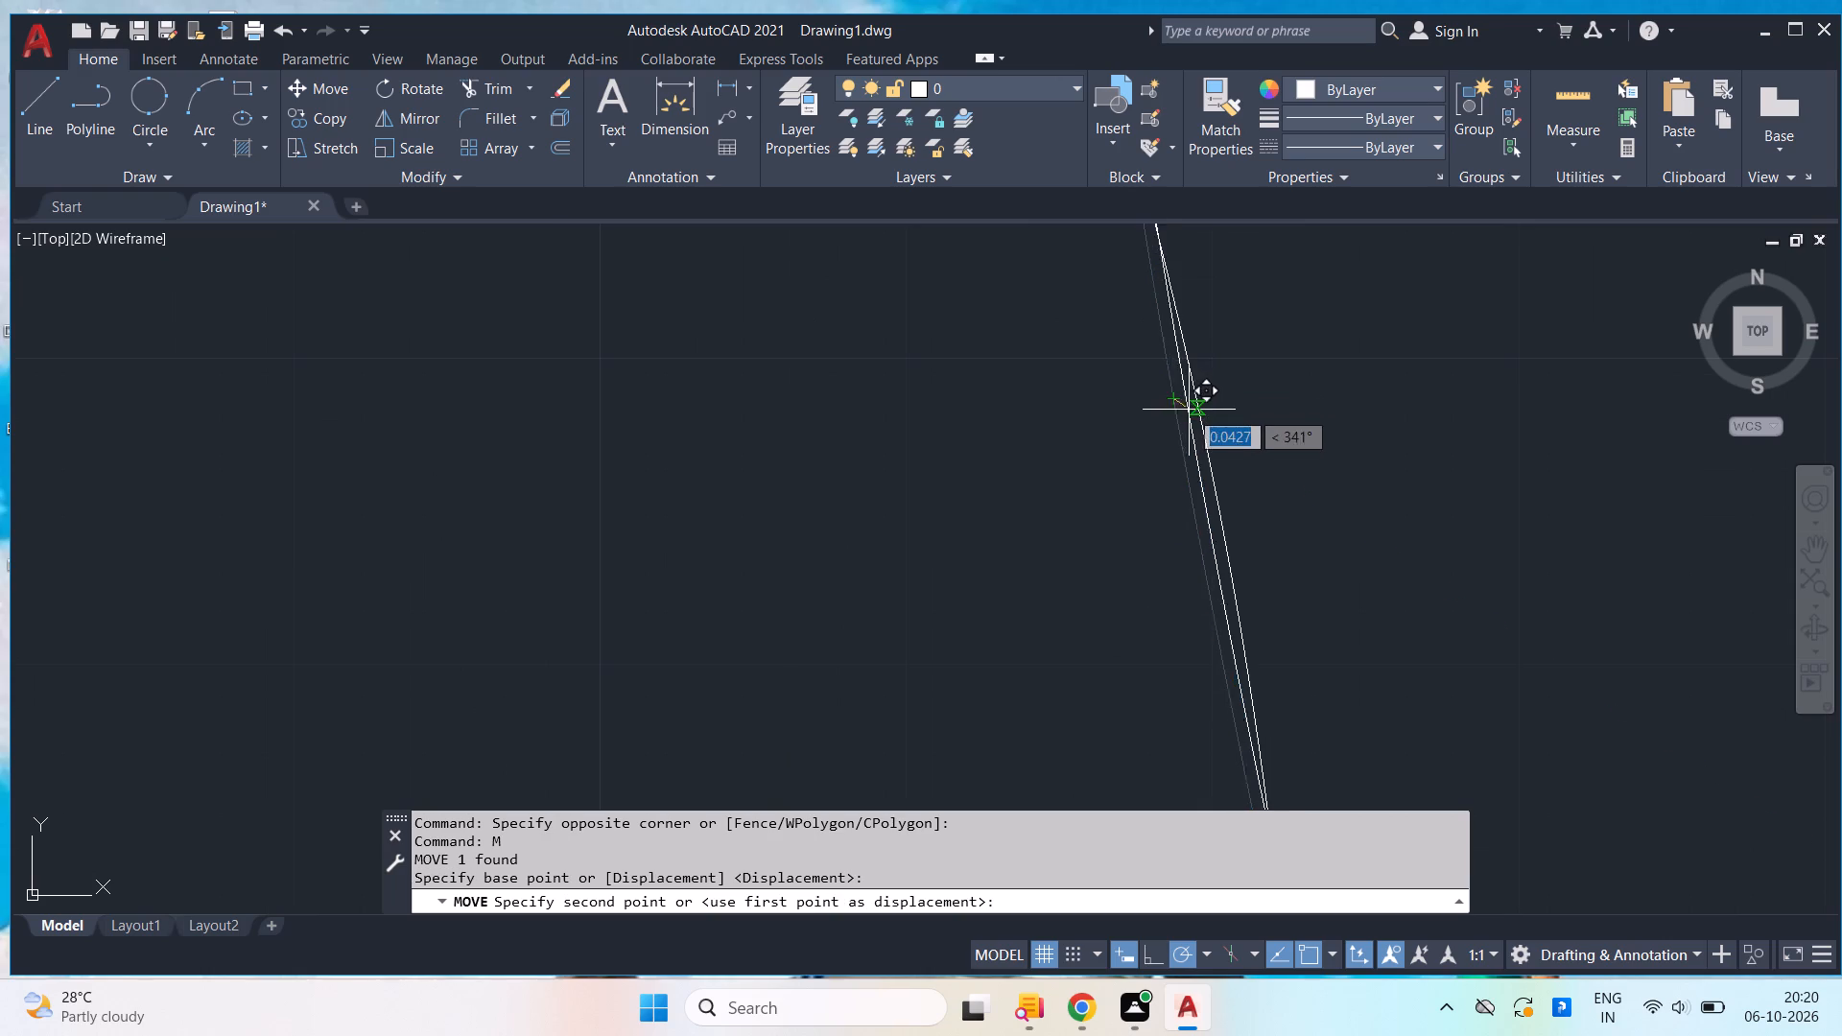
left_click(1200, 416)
Examine how the large circle meets the upper and lower radius 8 circles and the base's upper right corner.
scroll(1410, 449, "down", 6)
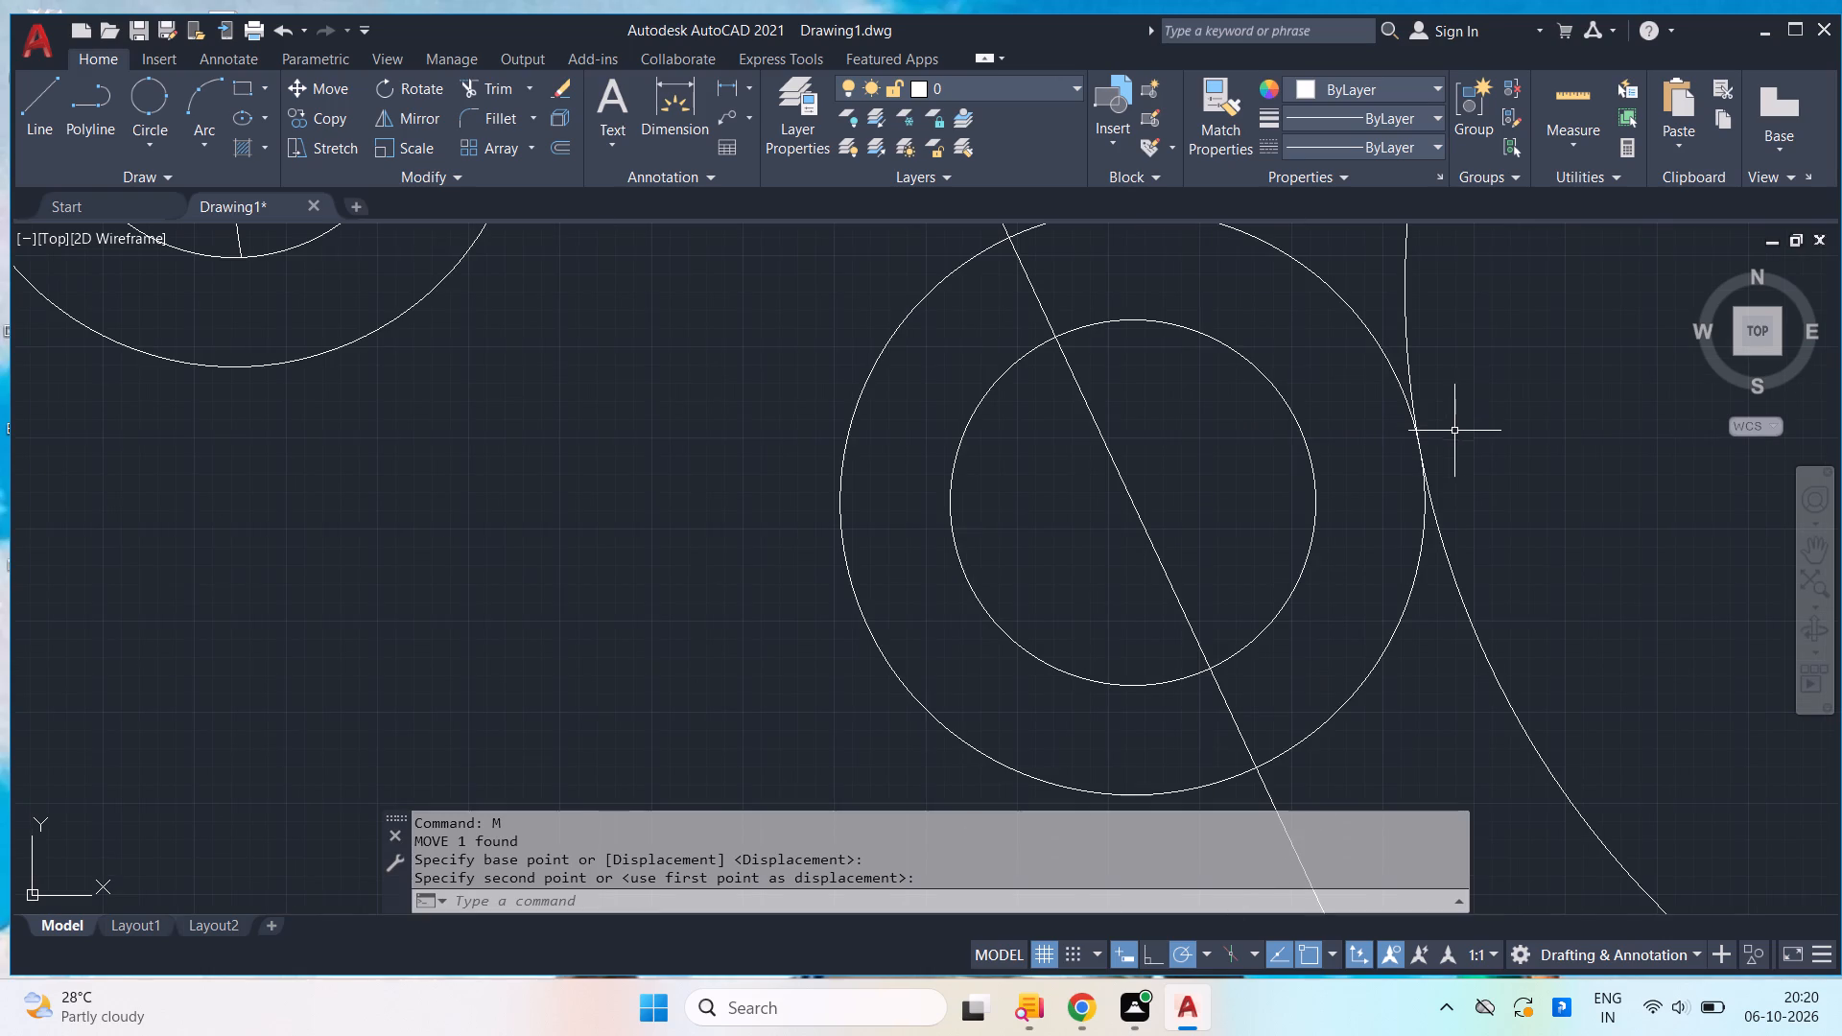
scroll(1511, 403, "down", 4)
middle_click_drag(1538, 401, 1513, 500)
scroll(1502, 393, "up", 7)
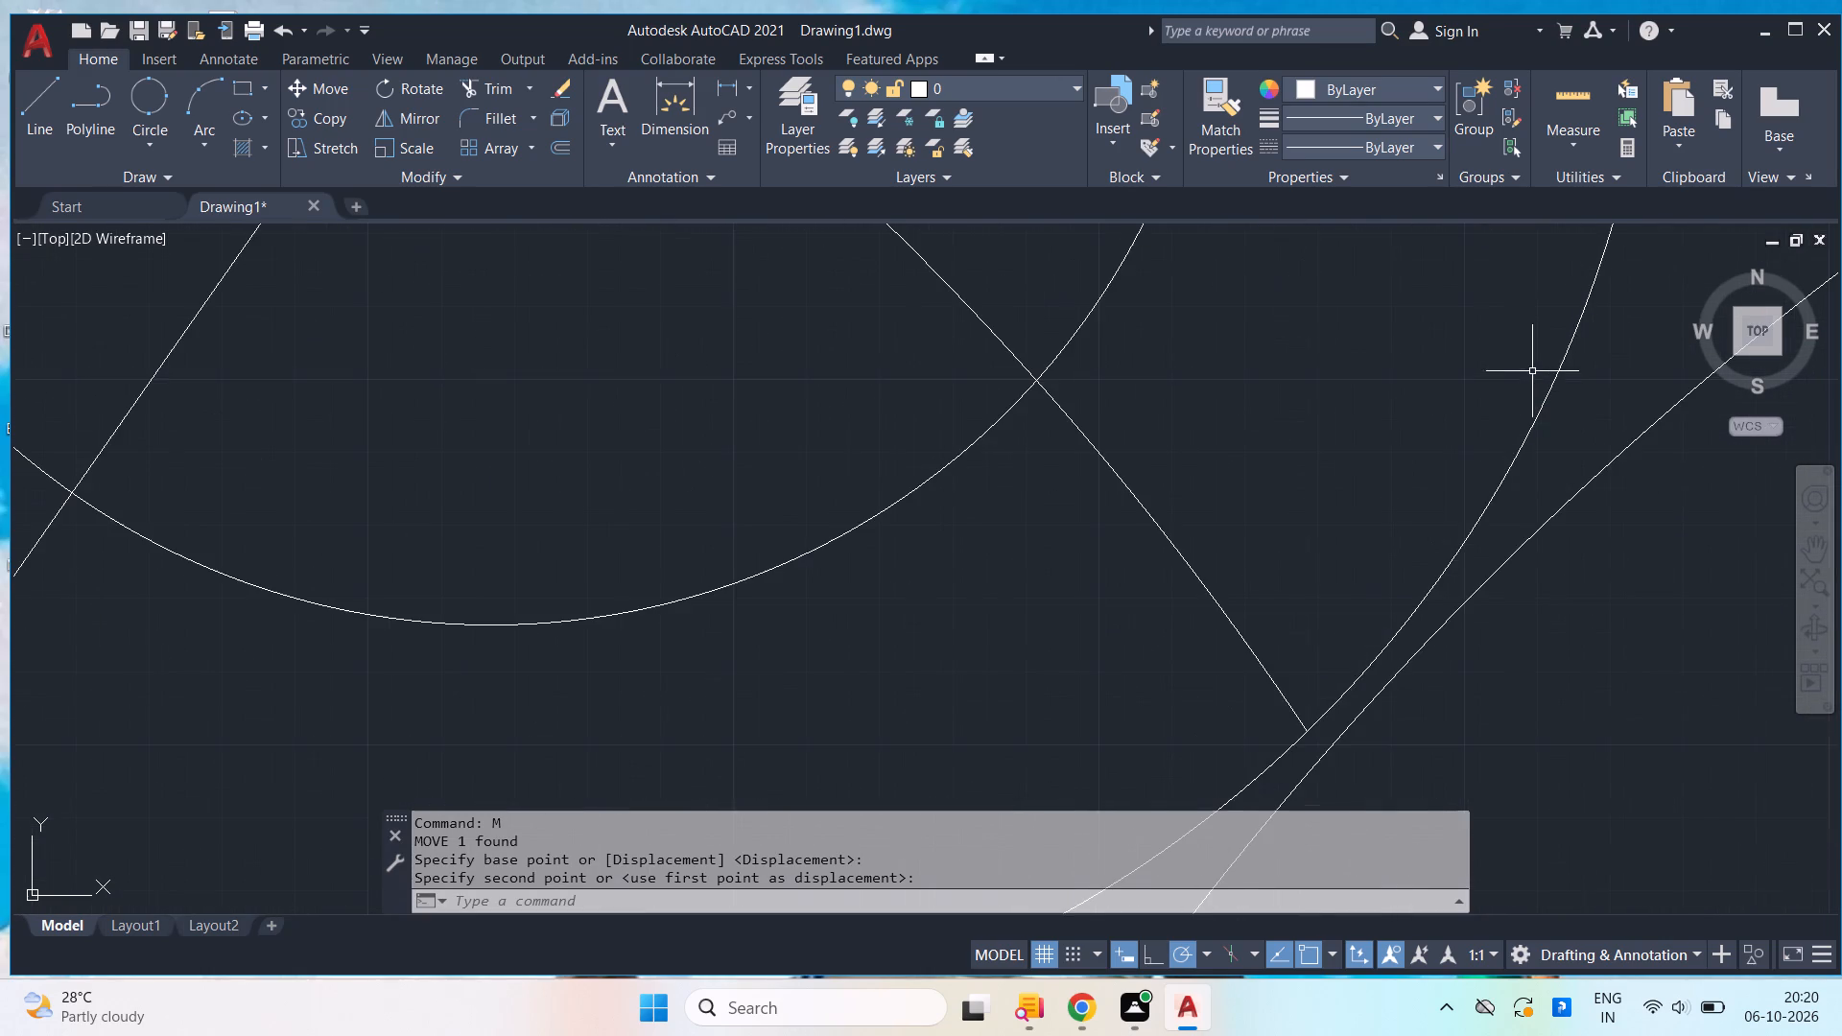
scroll(1534, 422, "down", 7)
middle_click_drag(1670, 602, 1672, 603)
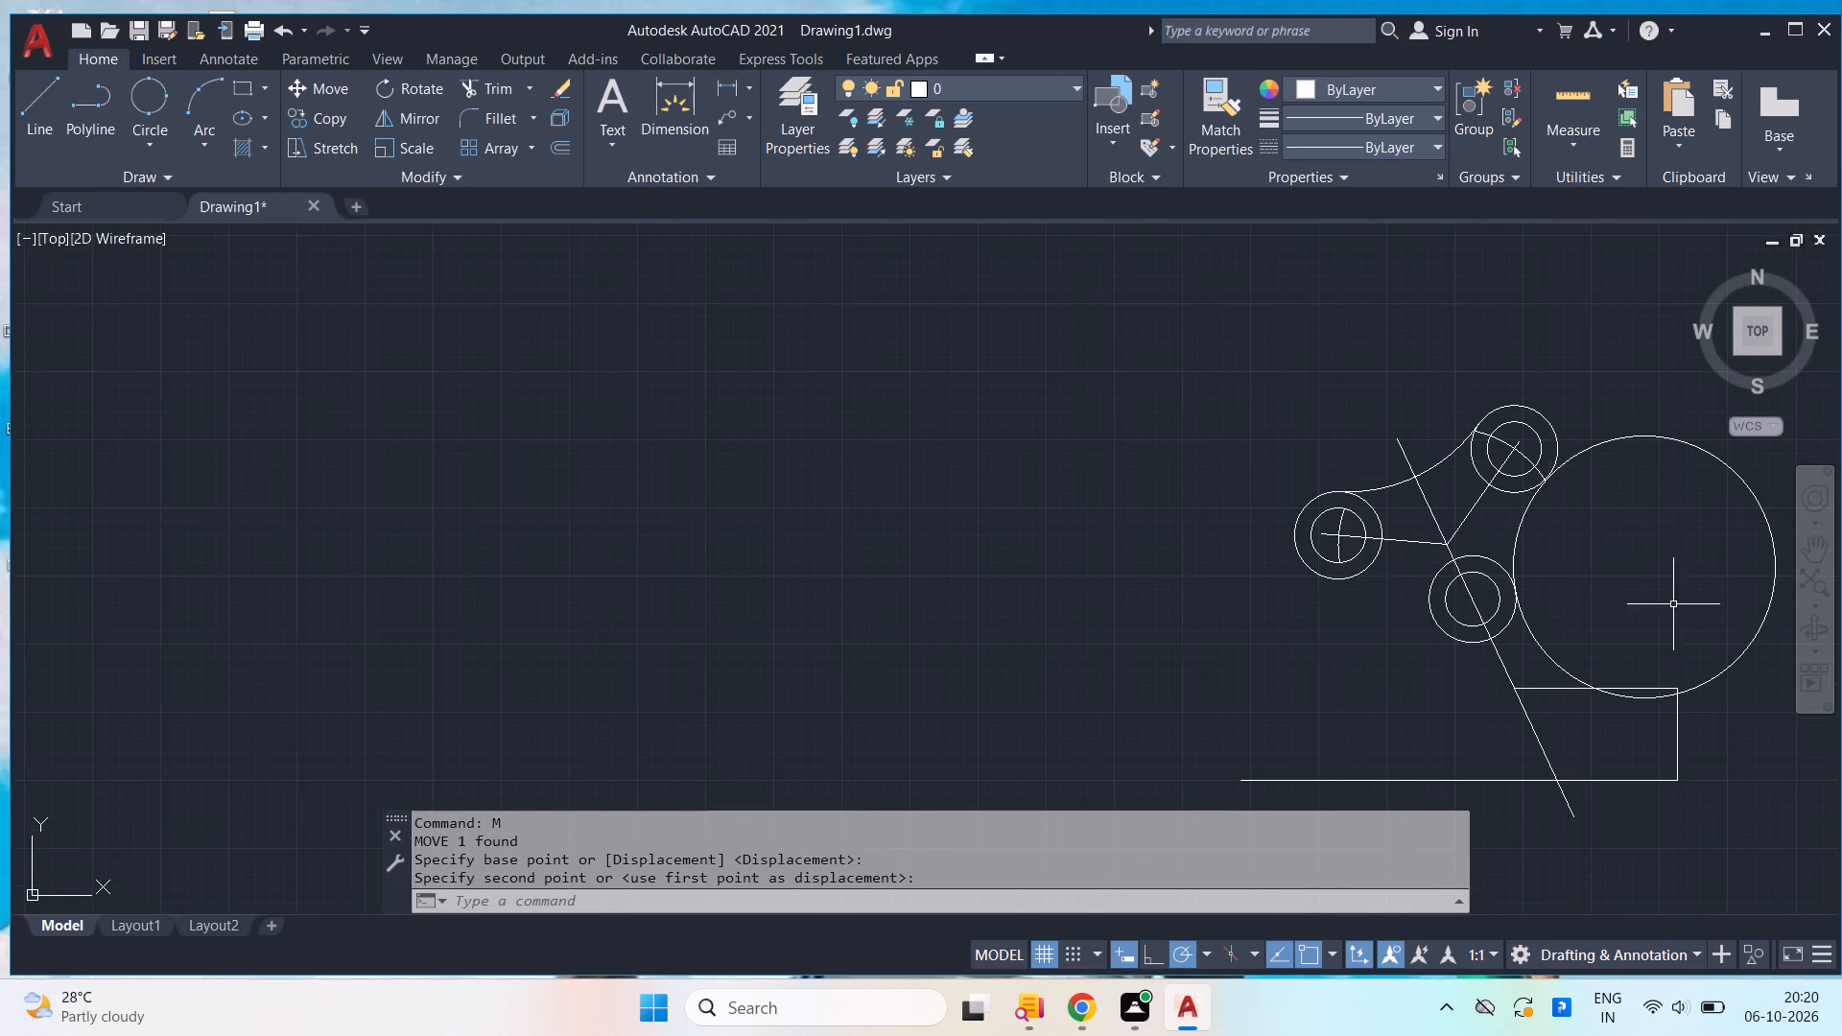
middle_click_drag(1672, 603, 1544, 501)
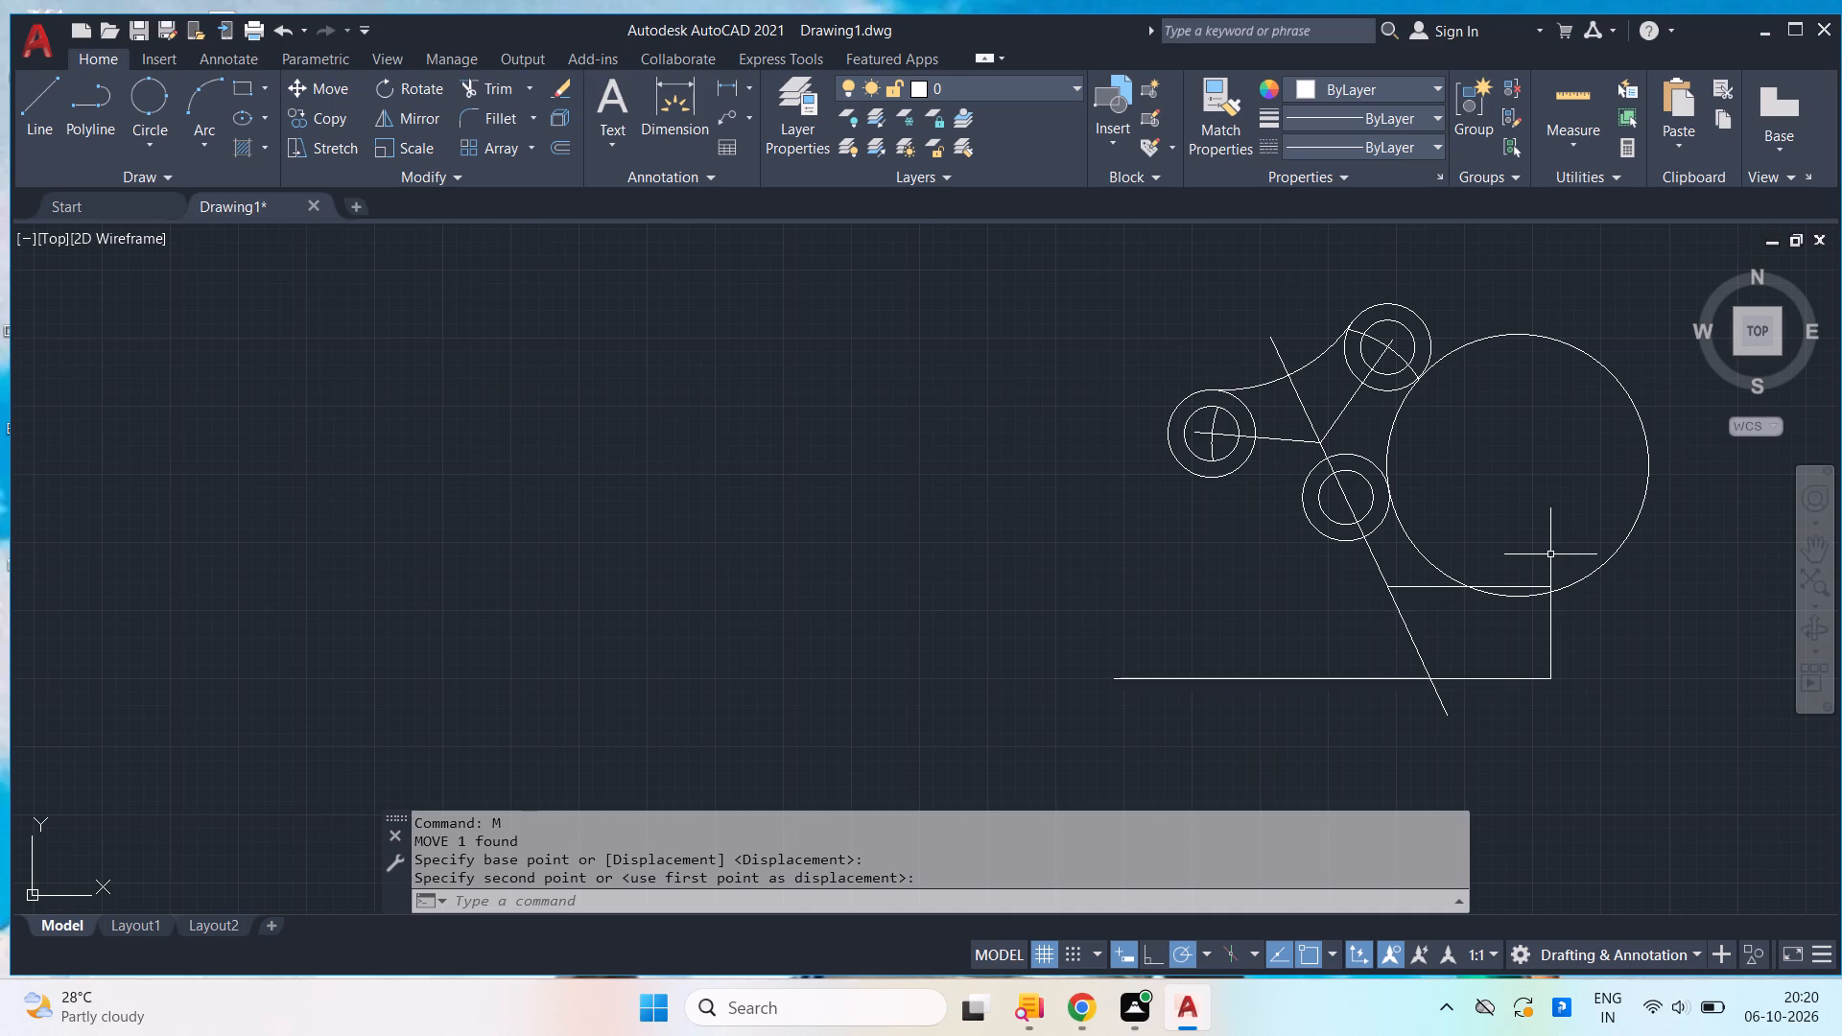
scroll(1531, 512, "up", 2)
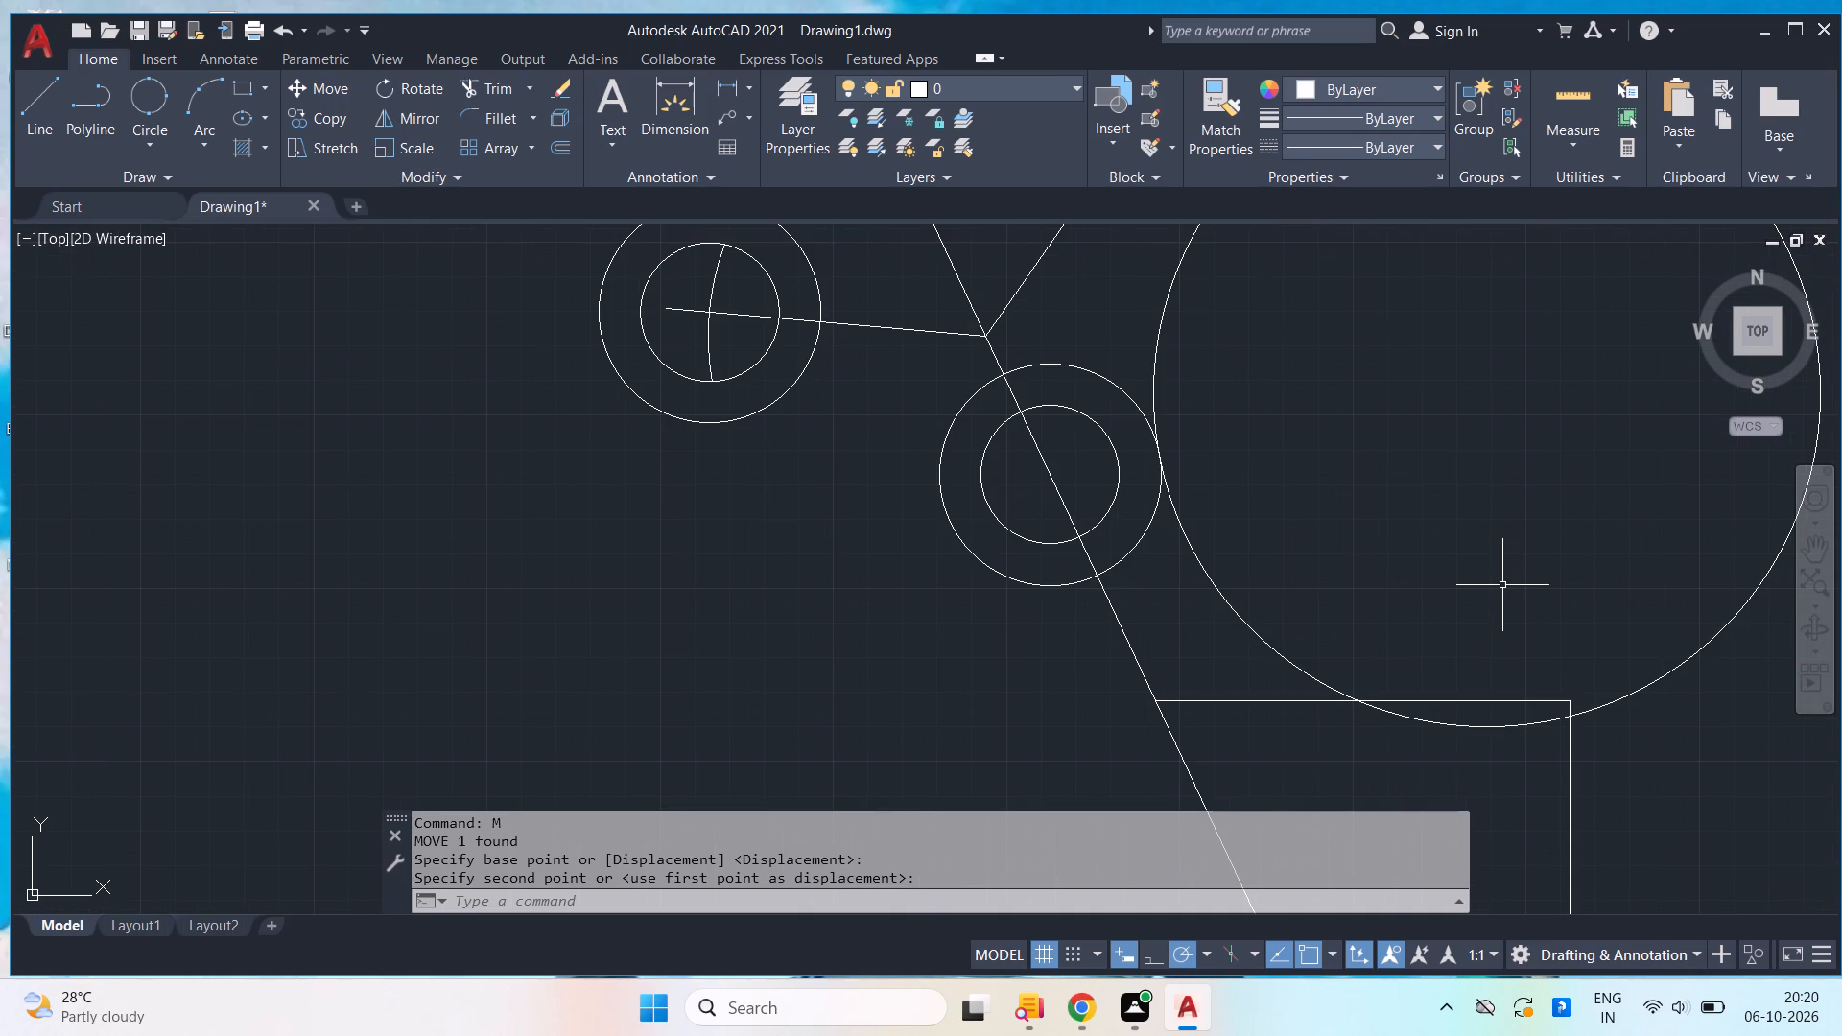
Undo all moves of the large circle and the three-point circle itself.
key("ctrl+z")
scroll(1502, 585, "down", 1)
key("ctrl+z")
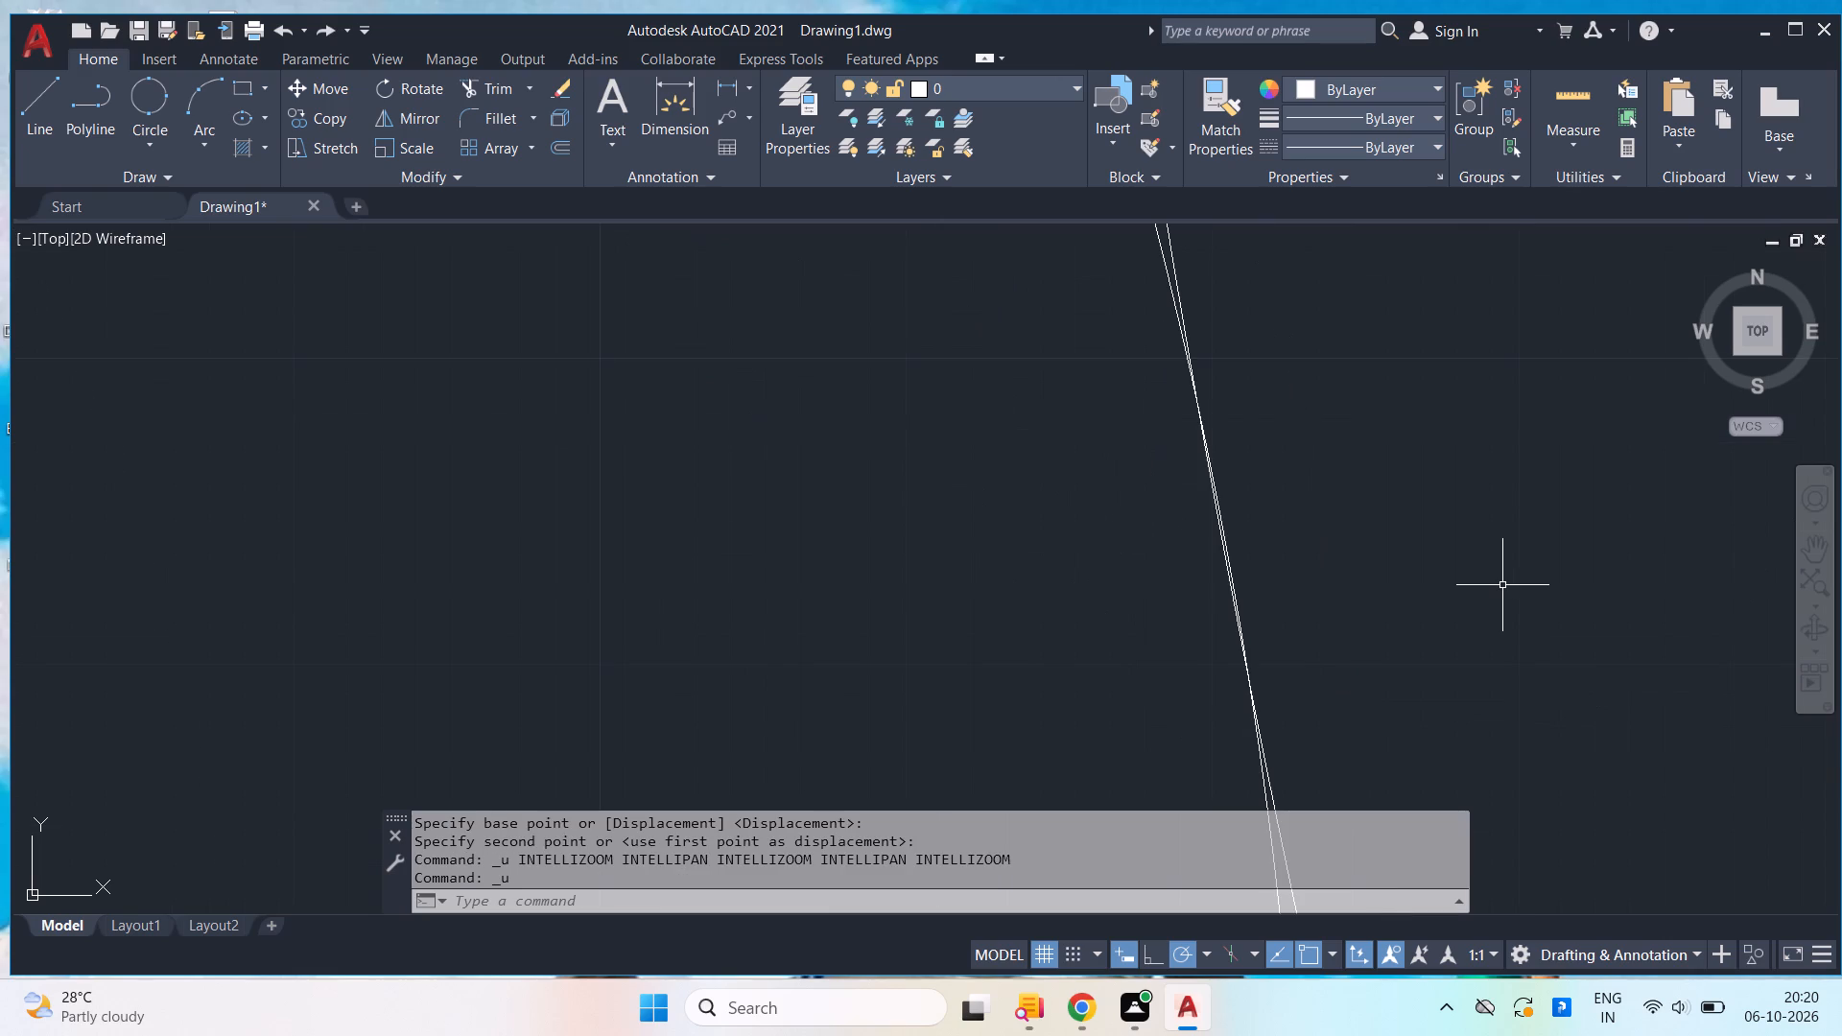
key("ctrl+z")
key("z")
key("ctrl+z")
key("ctrl+z")
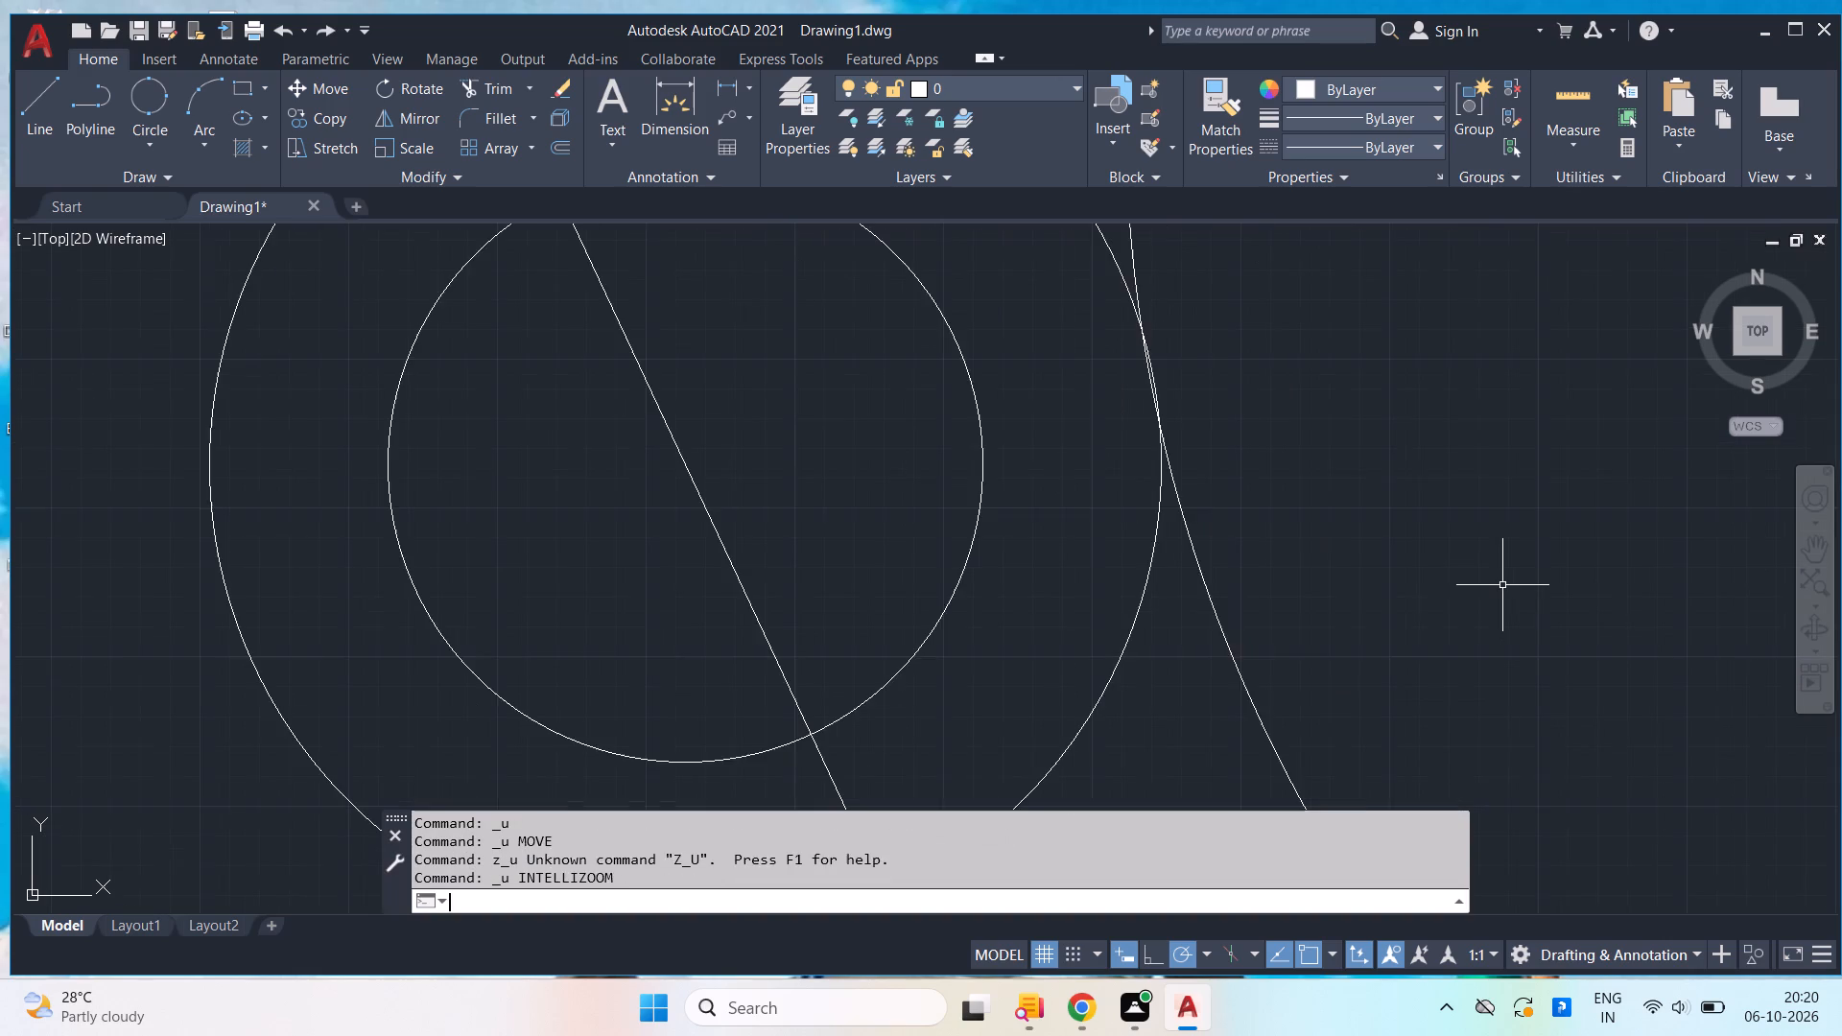
key("ctrl+z")
key("ctrl+z")
key("ctrl+z")
key("ctrl+z")
key("ctrl+z")
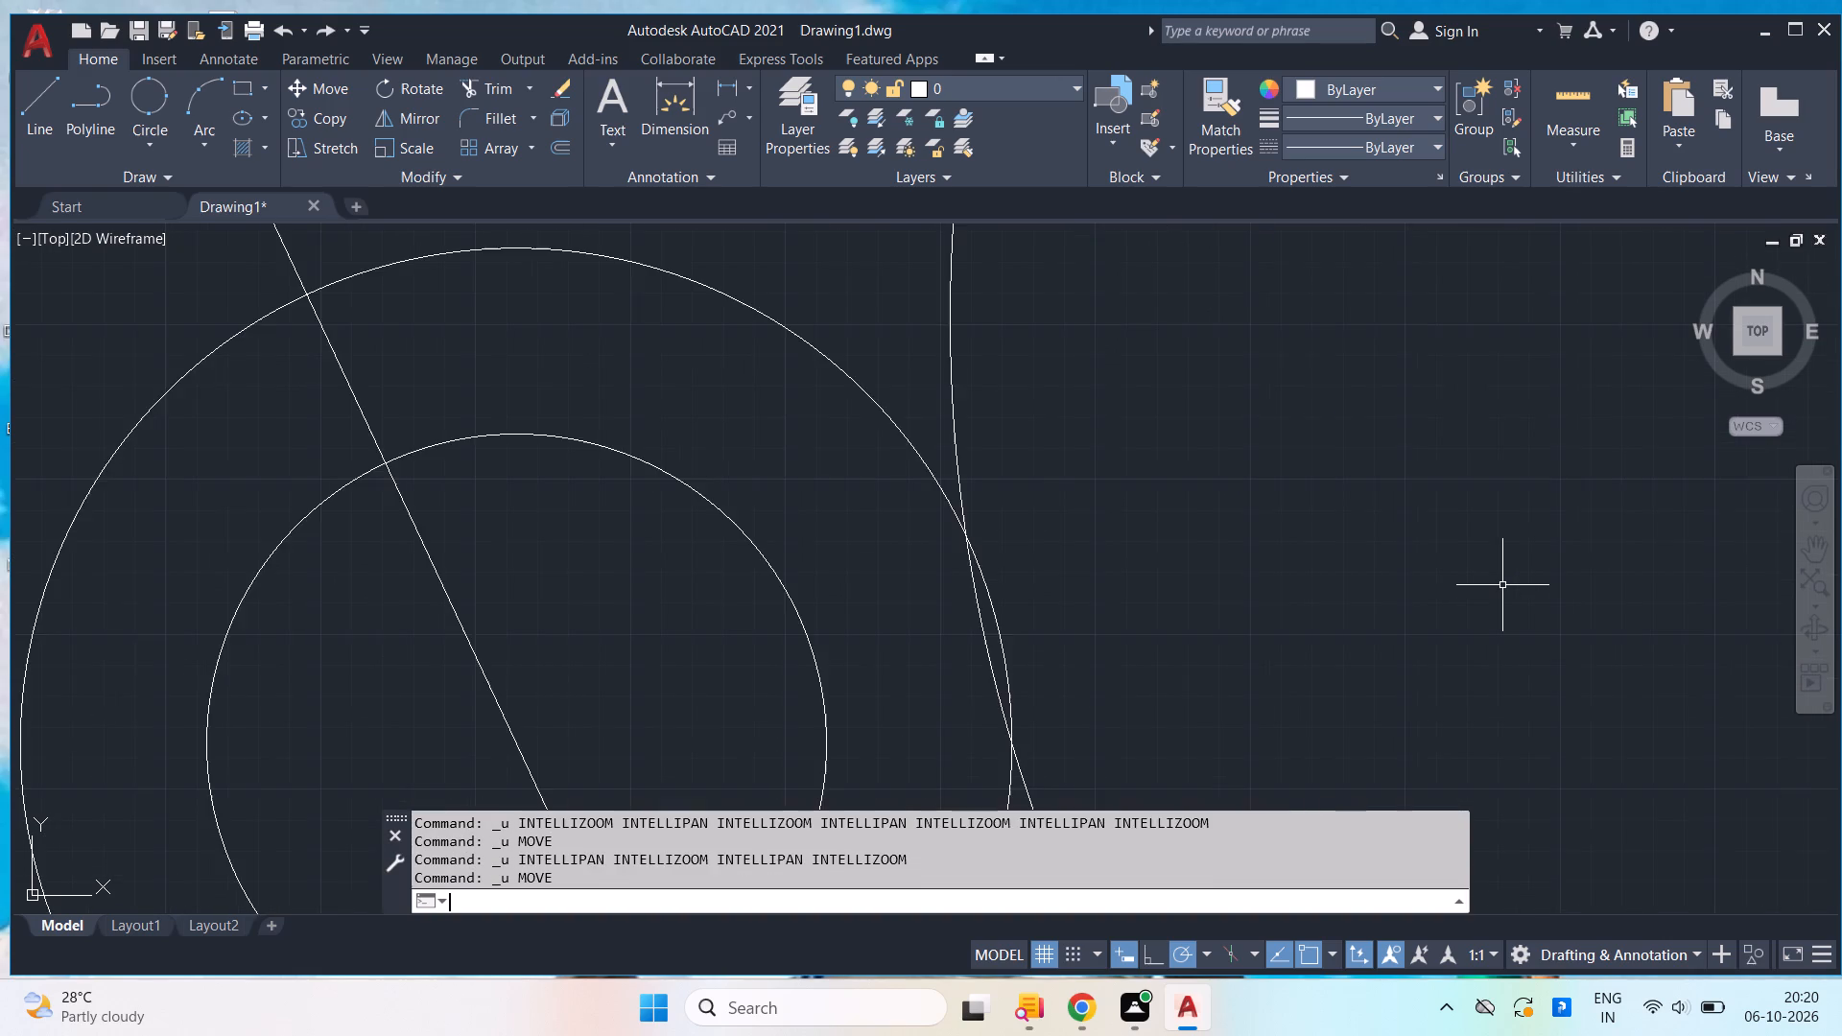
key("ctrl+z")
key("ctrl+z")
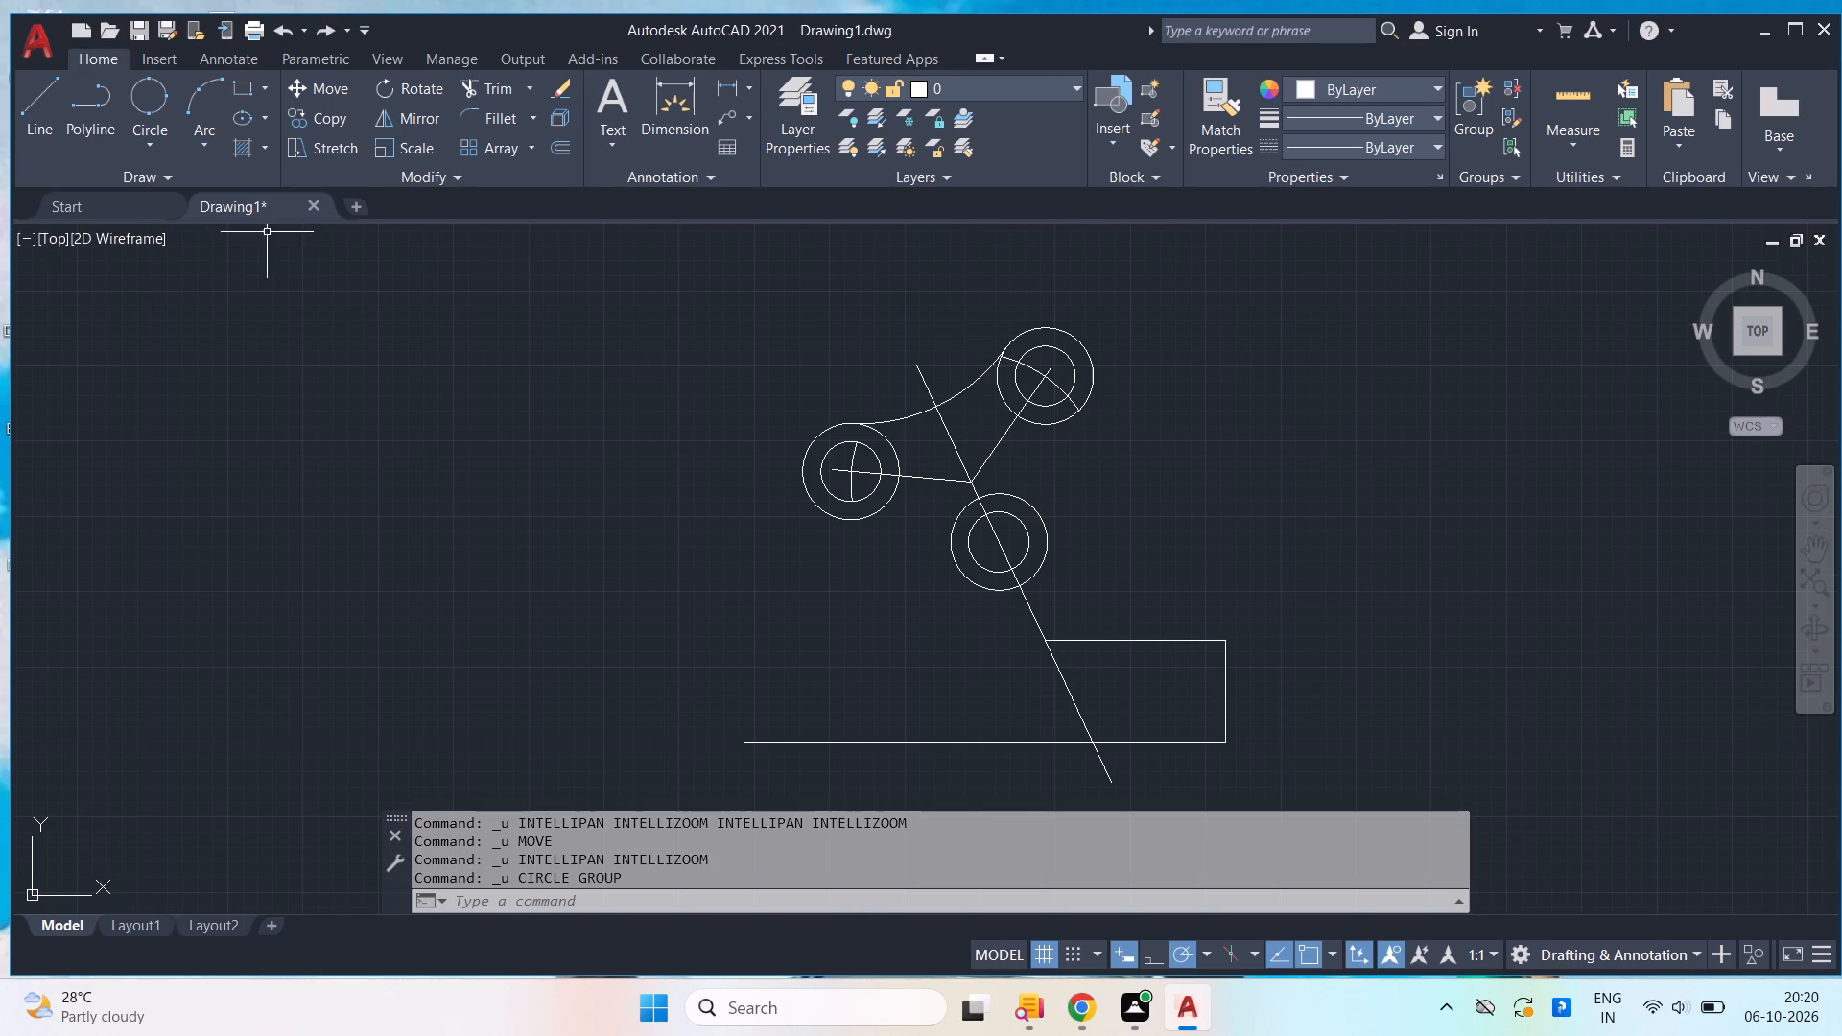
Draw a three-point arc from the upper radius 8 circle's lower right edge through the lower circle's right quadrant to the base's upper right corner.
left_click(182, 144)
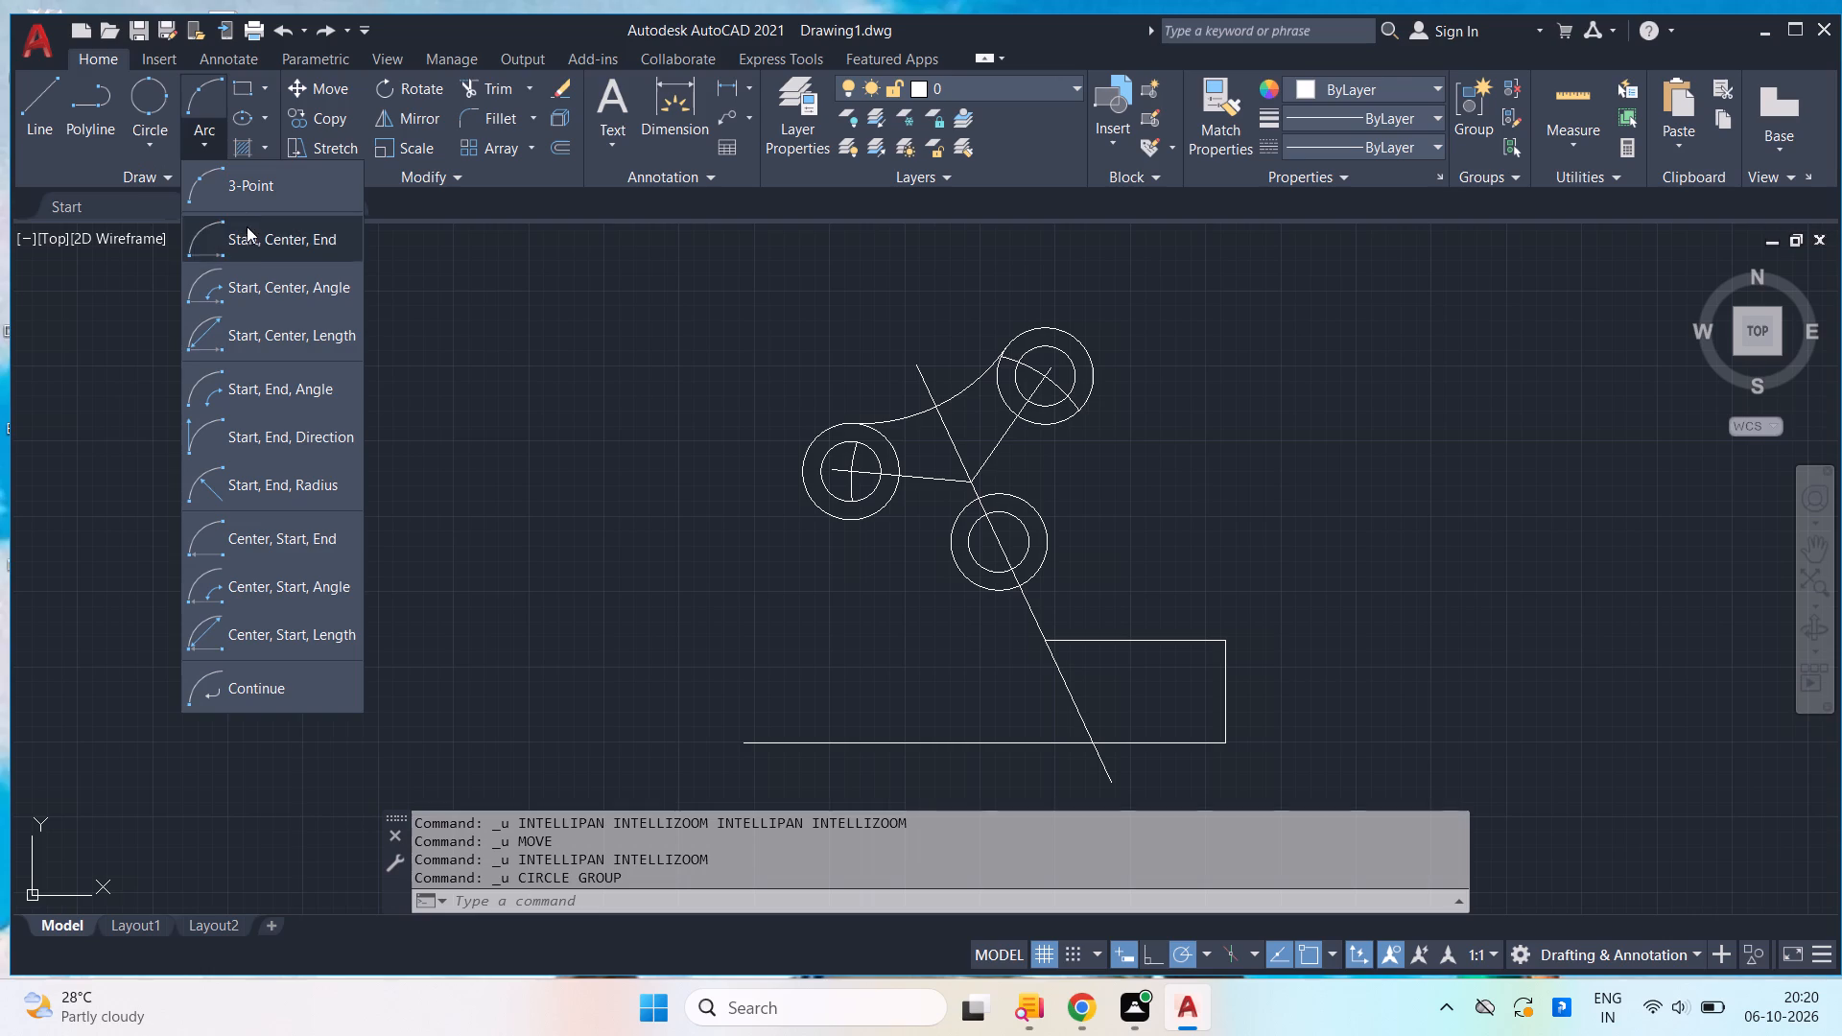
left_click(279, 198)
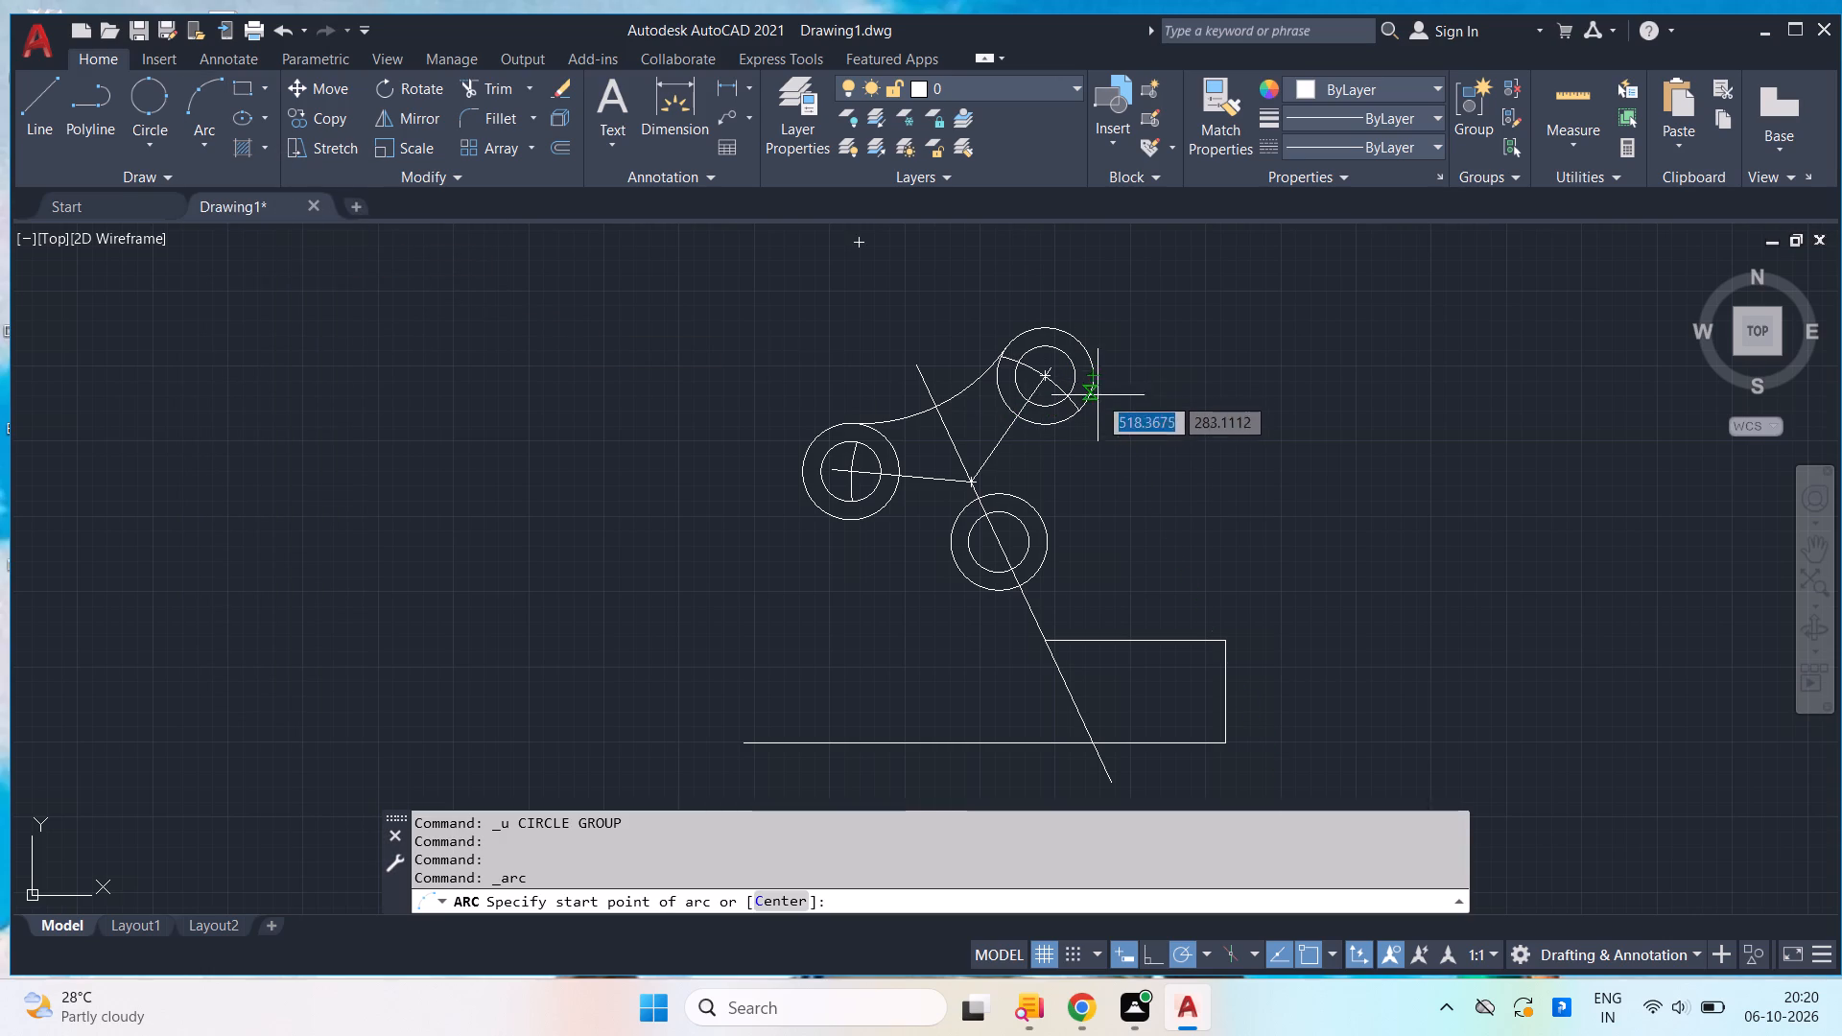
left_click(1073, 425)
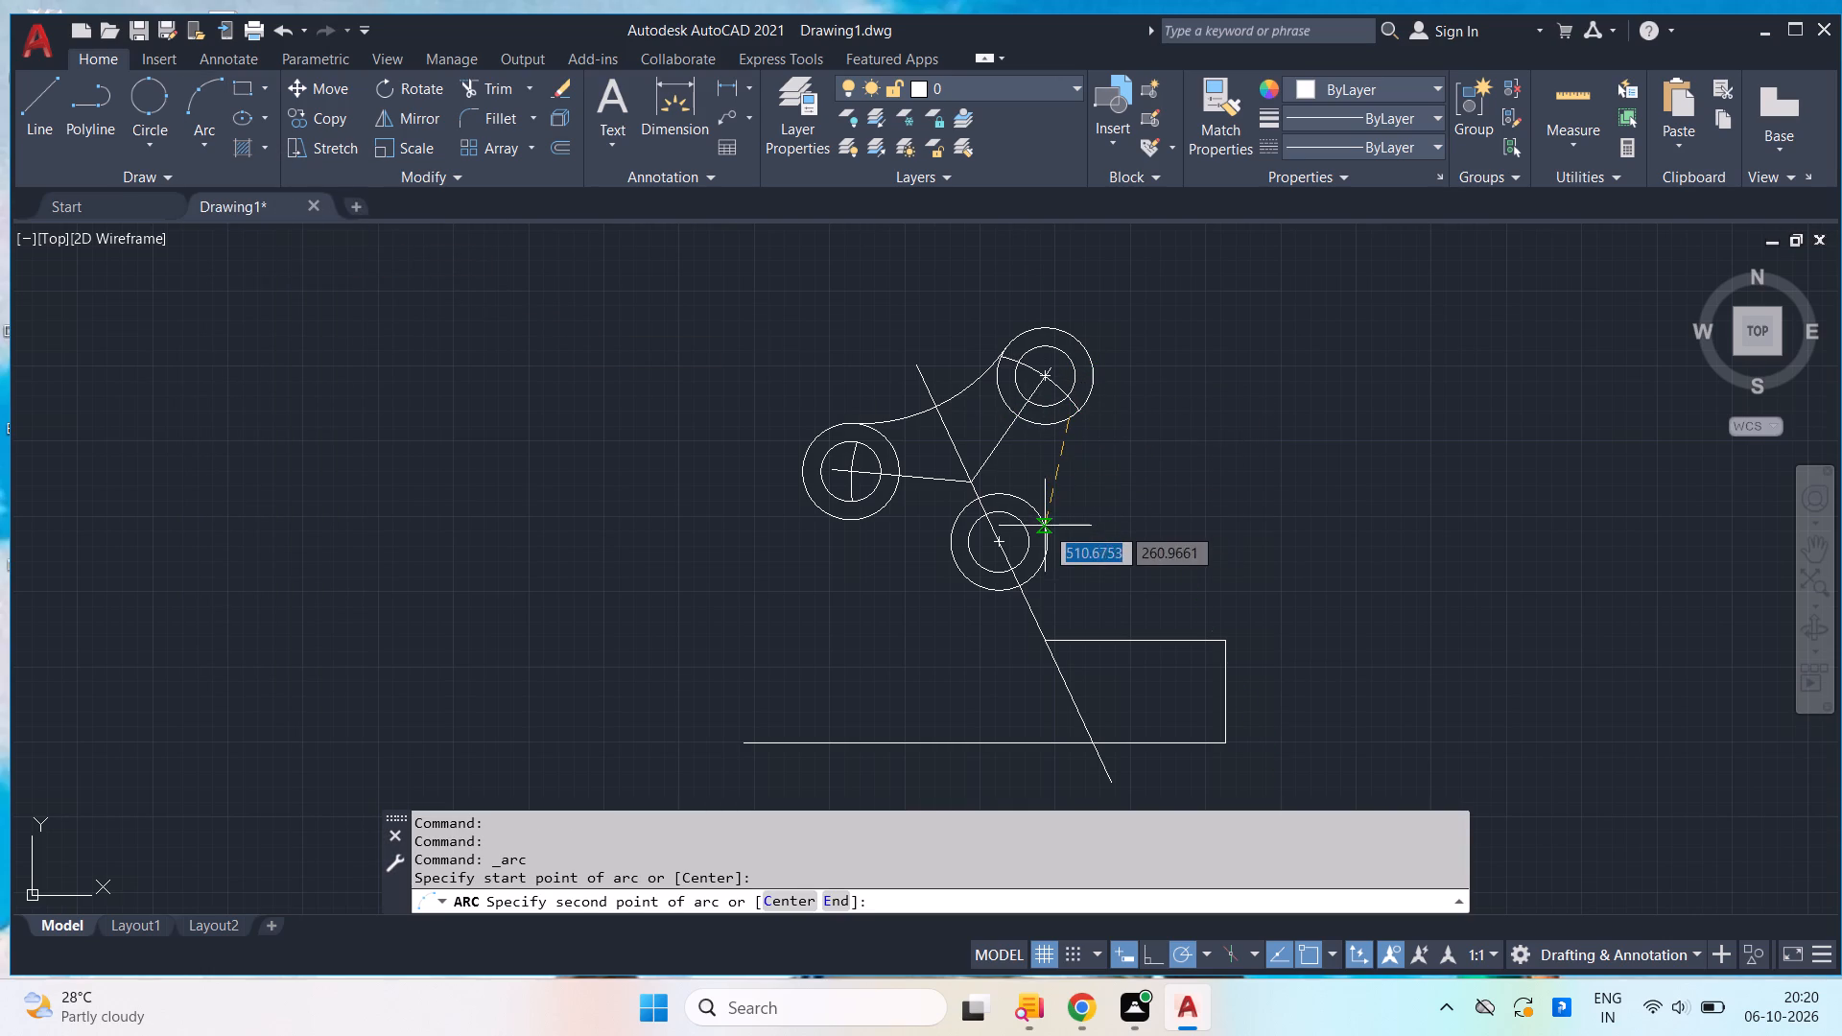
left_click(1045, 538)
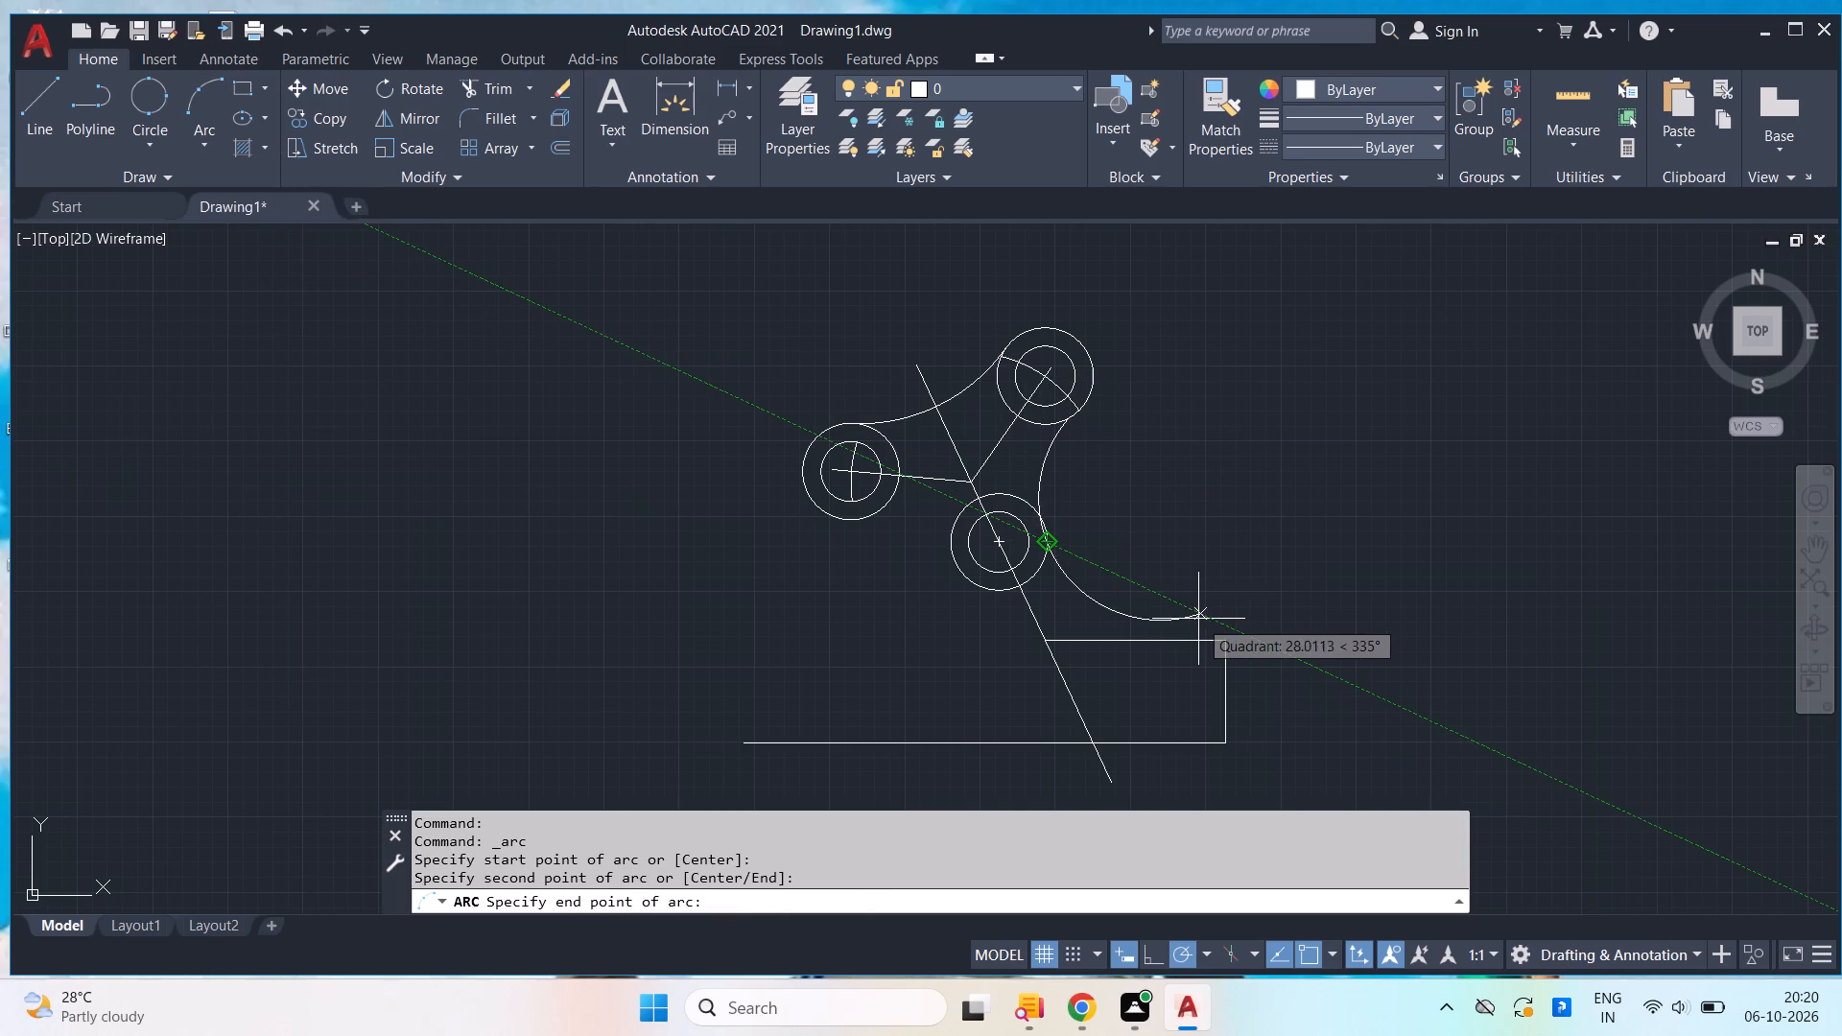
left_click(1218, 638)
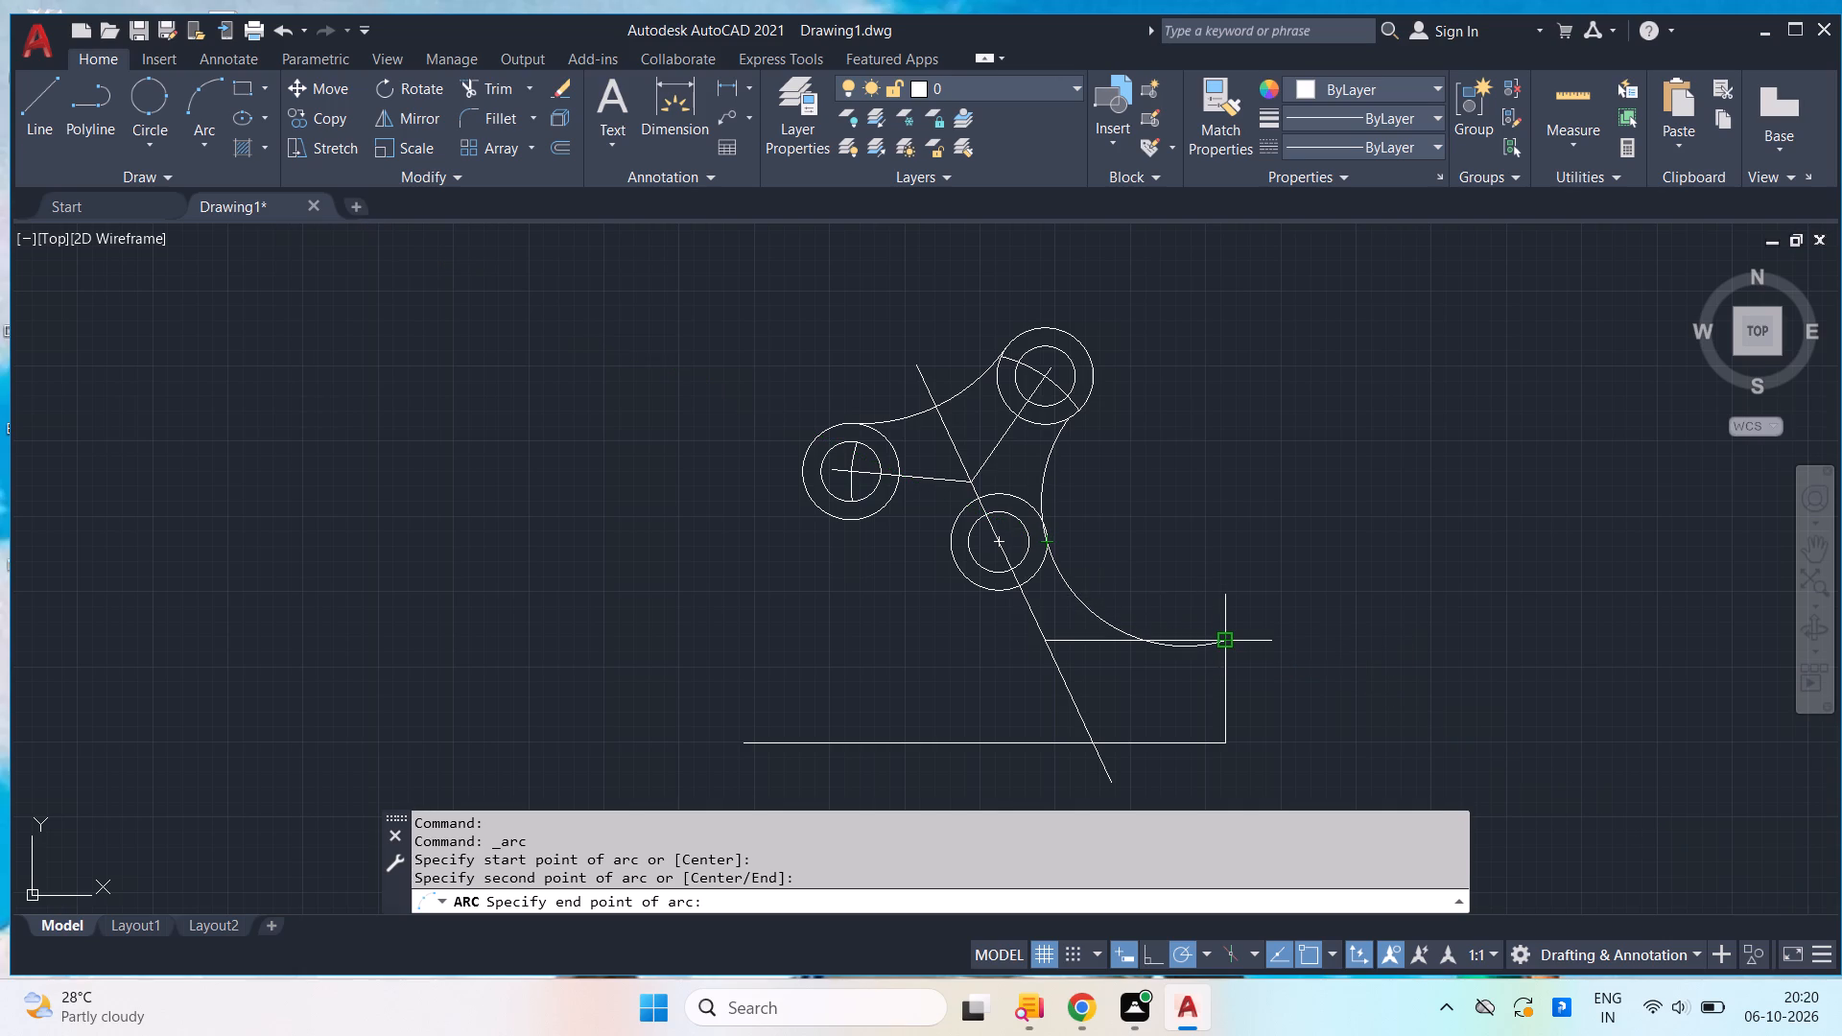
Trim the part of the new arc that lies inside the lower radius 8 circle.
scroll(1073, 525, "up", 3)
scroll(853, 556, "up", 3)
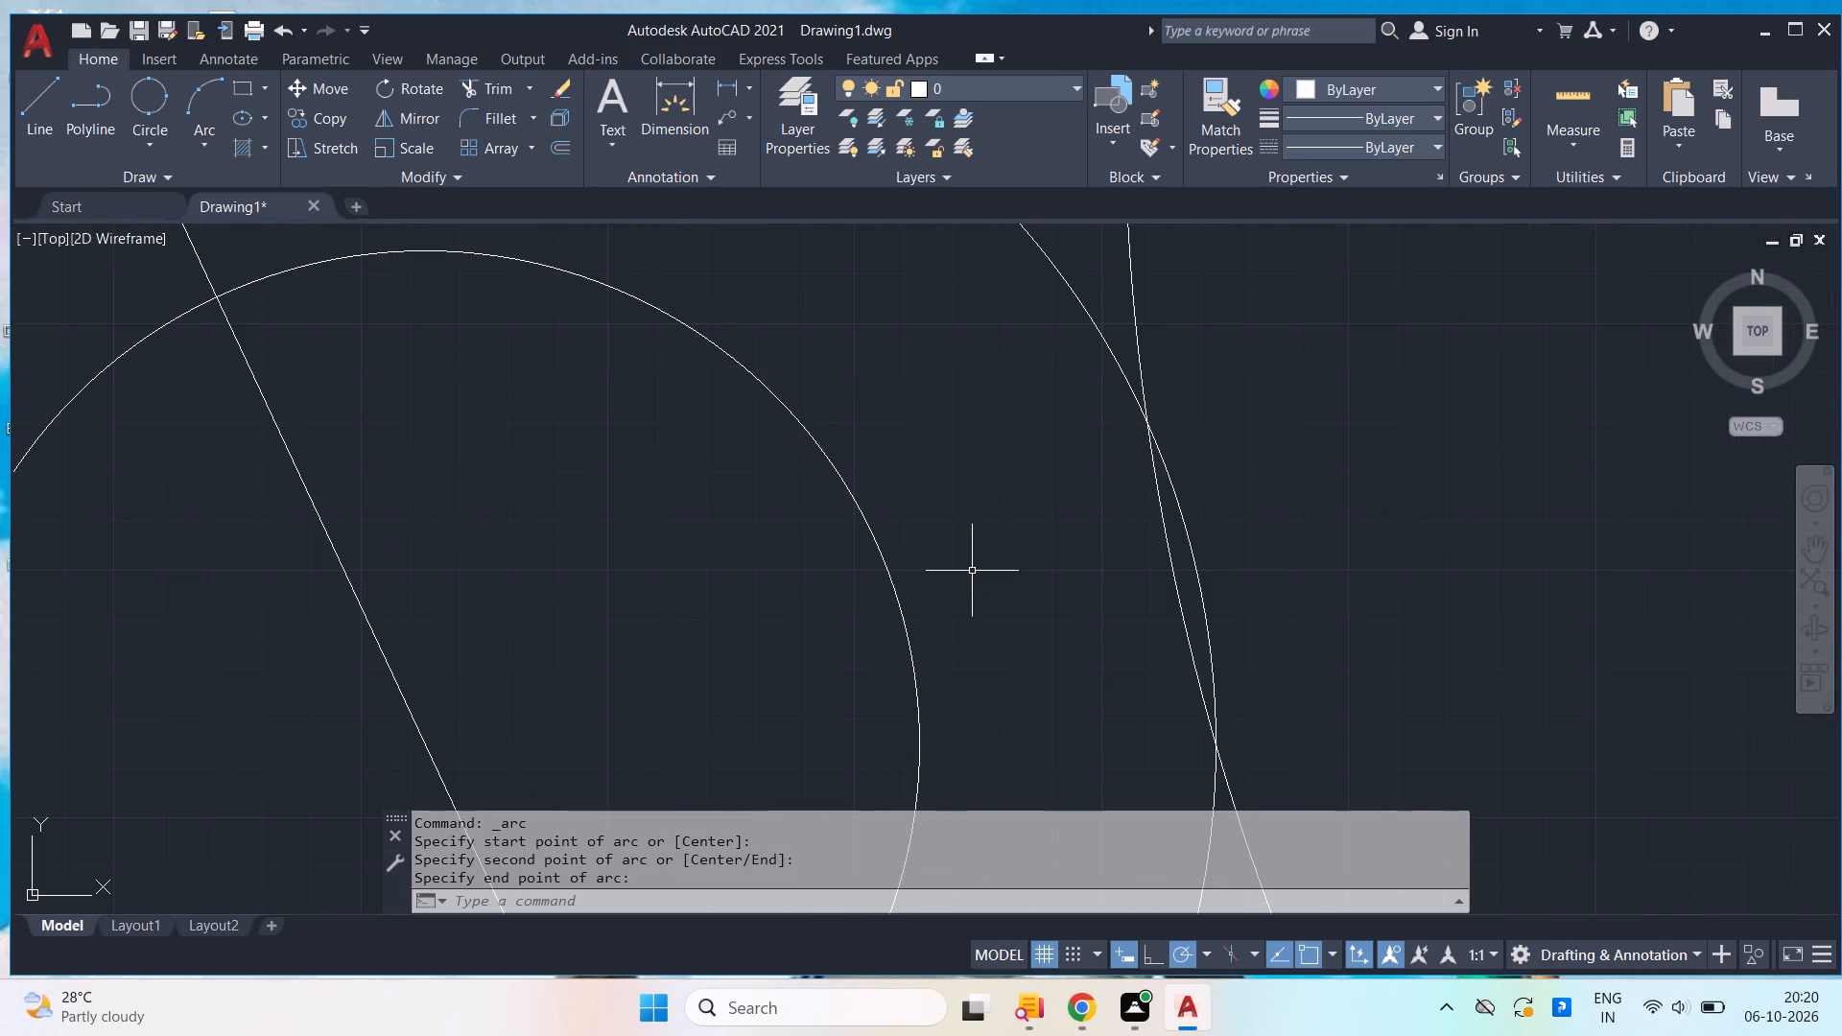
key("t")
key("r")
key("space")
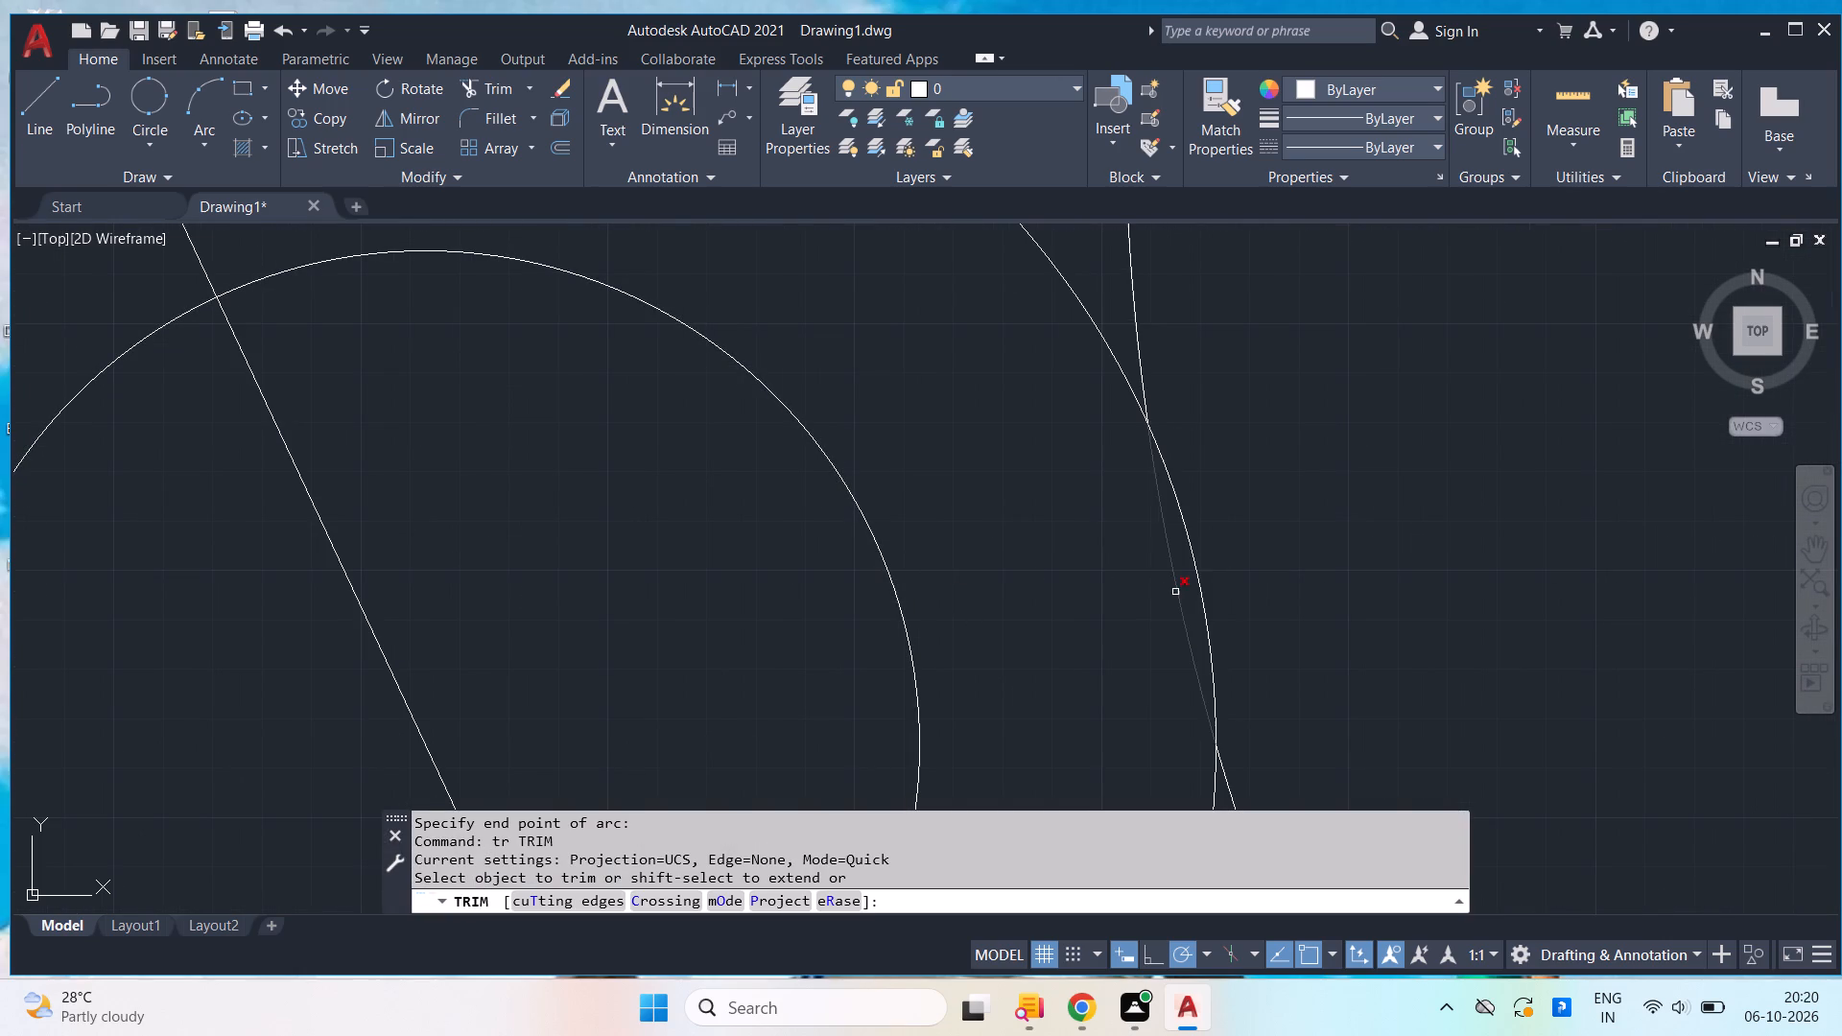
left_click(1176, 593)
scroll(1233, 595, "down", 4)
key("Escape")
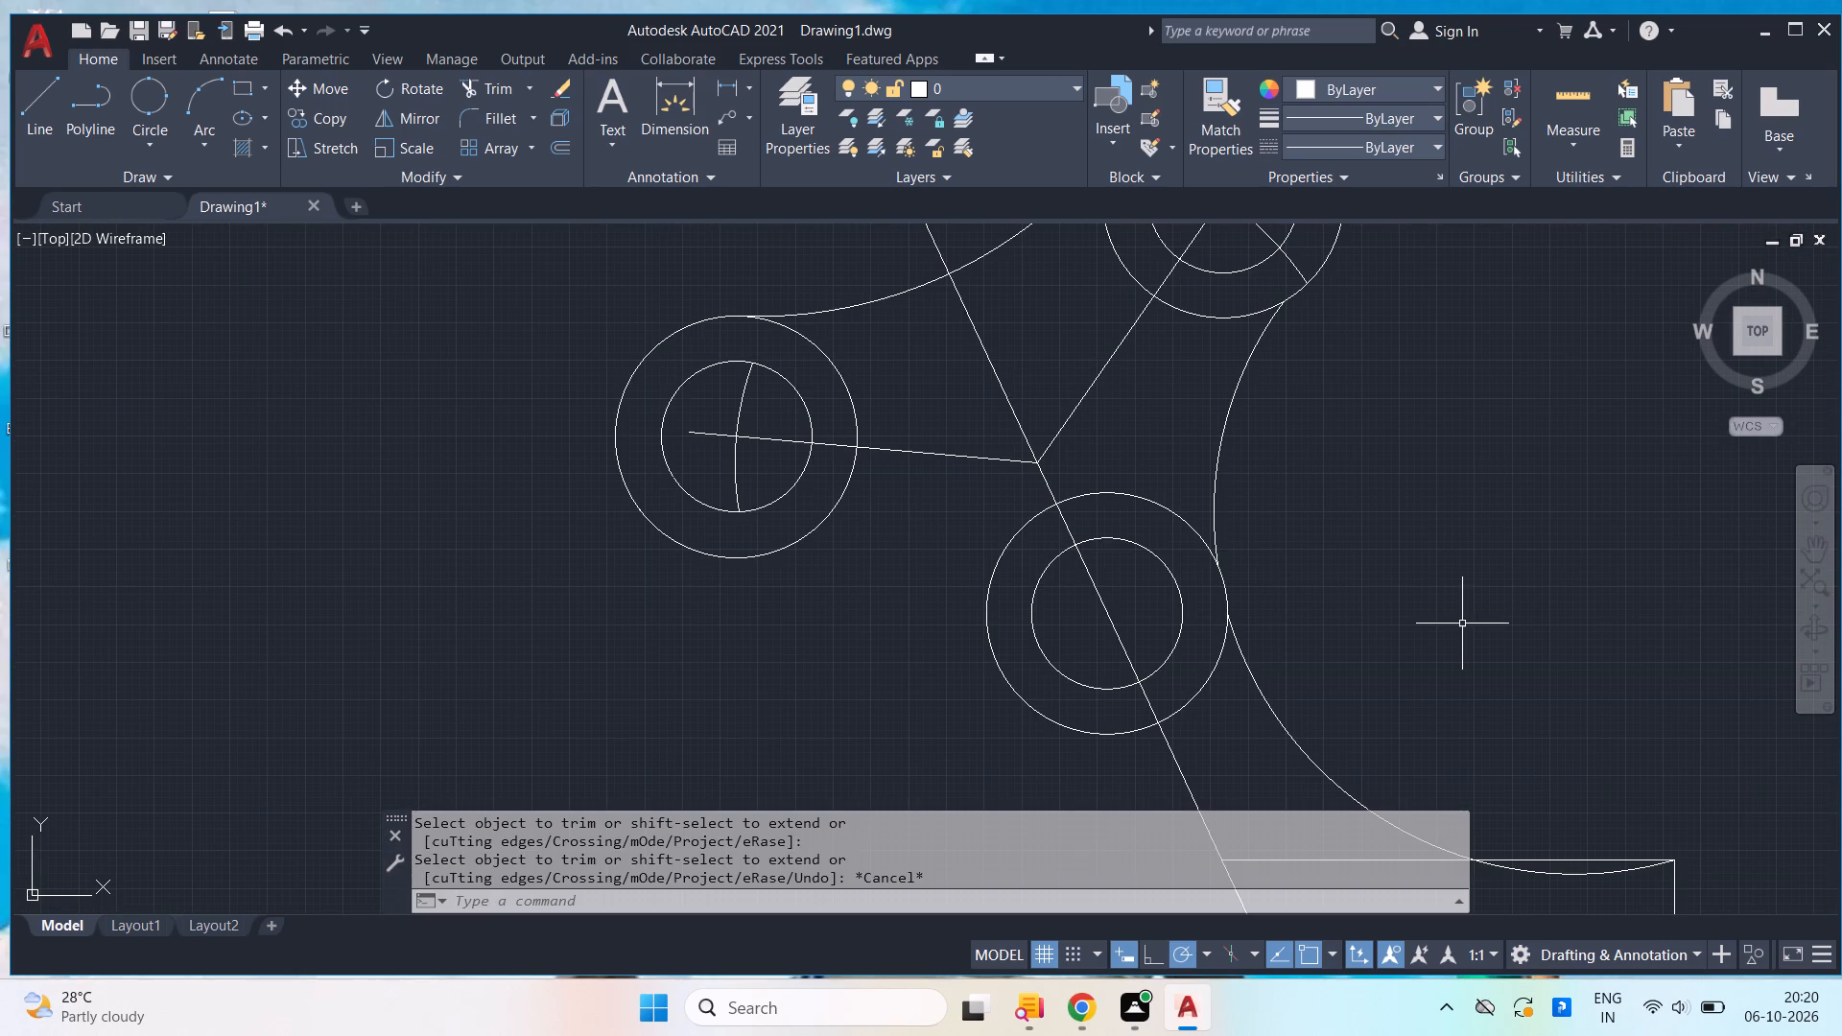
Trim the part of the arc that dips below the base's top edge.
middle_click_drag(1432, 576, 1406, 439)
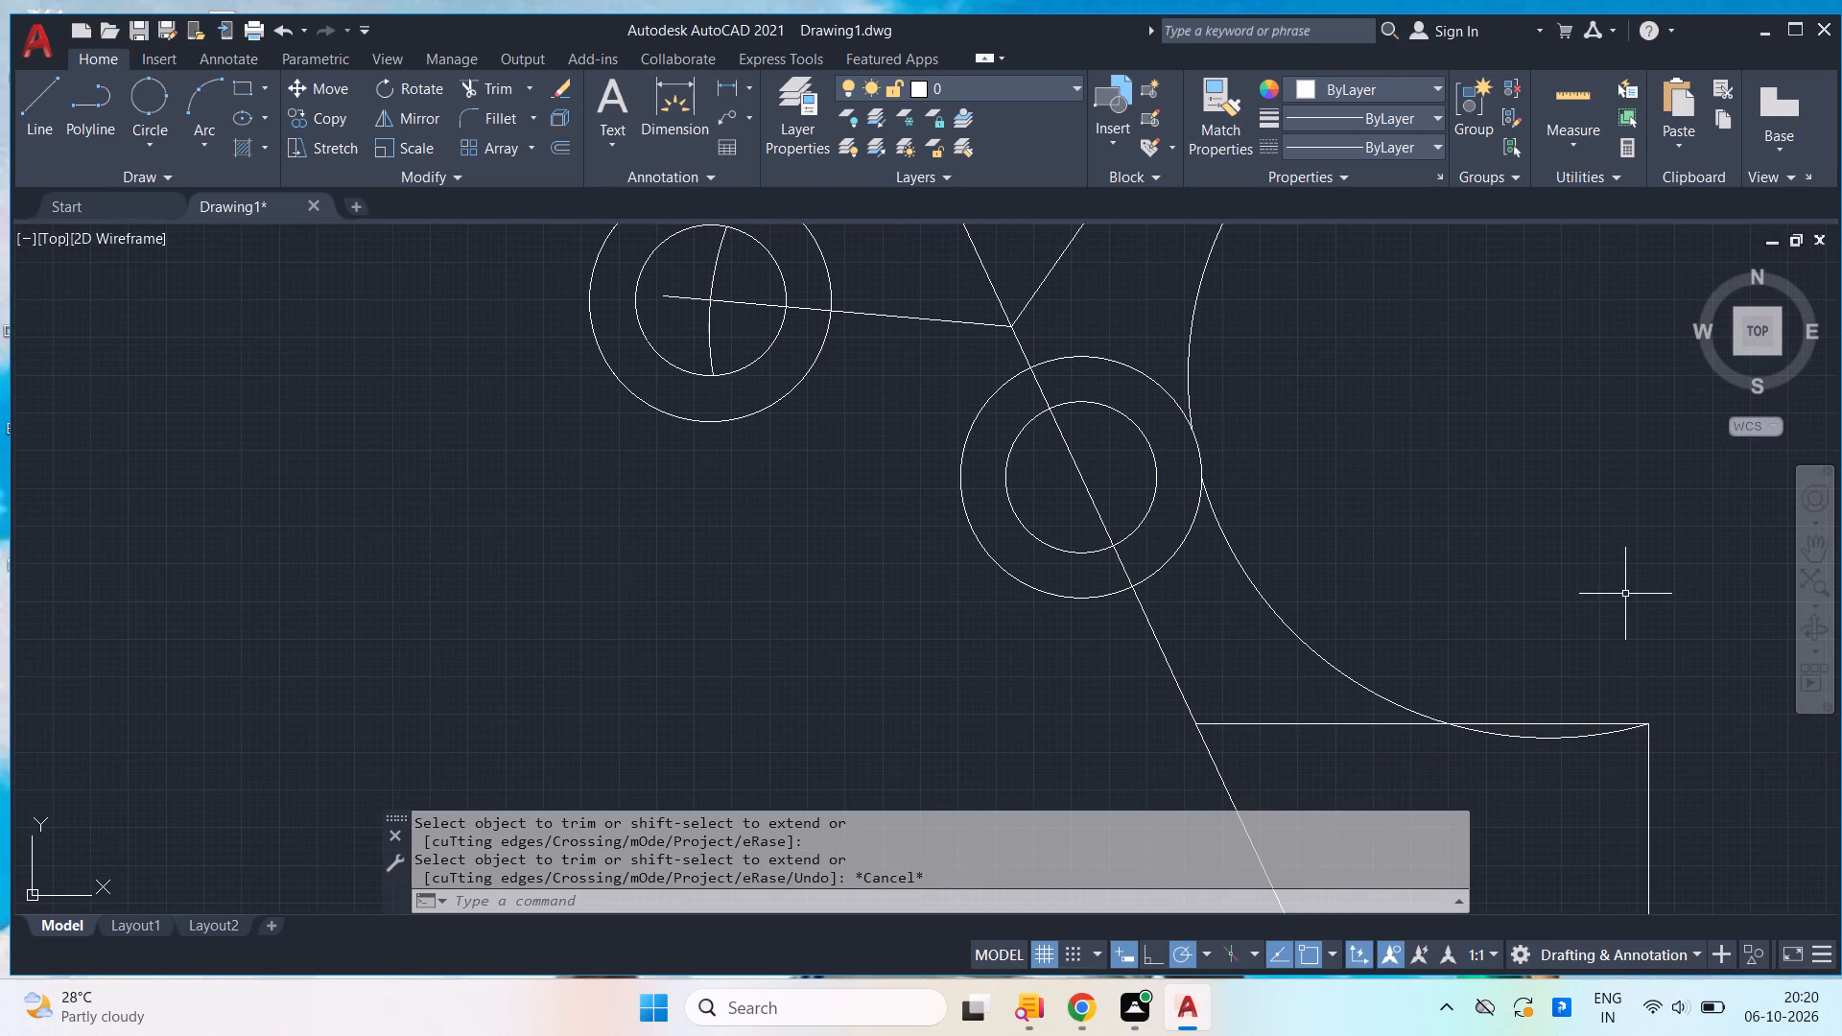
key("space")
left_click(1557, 743)
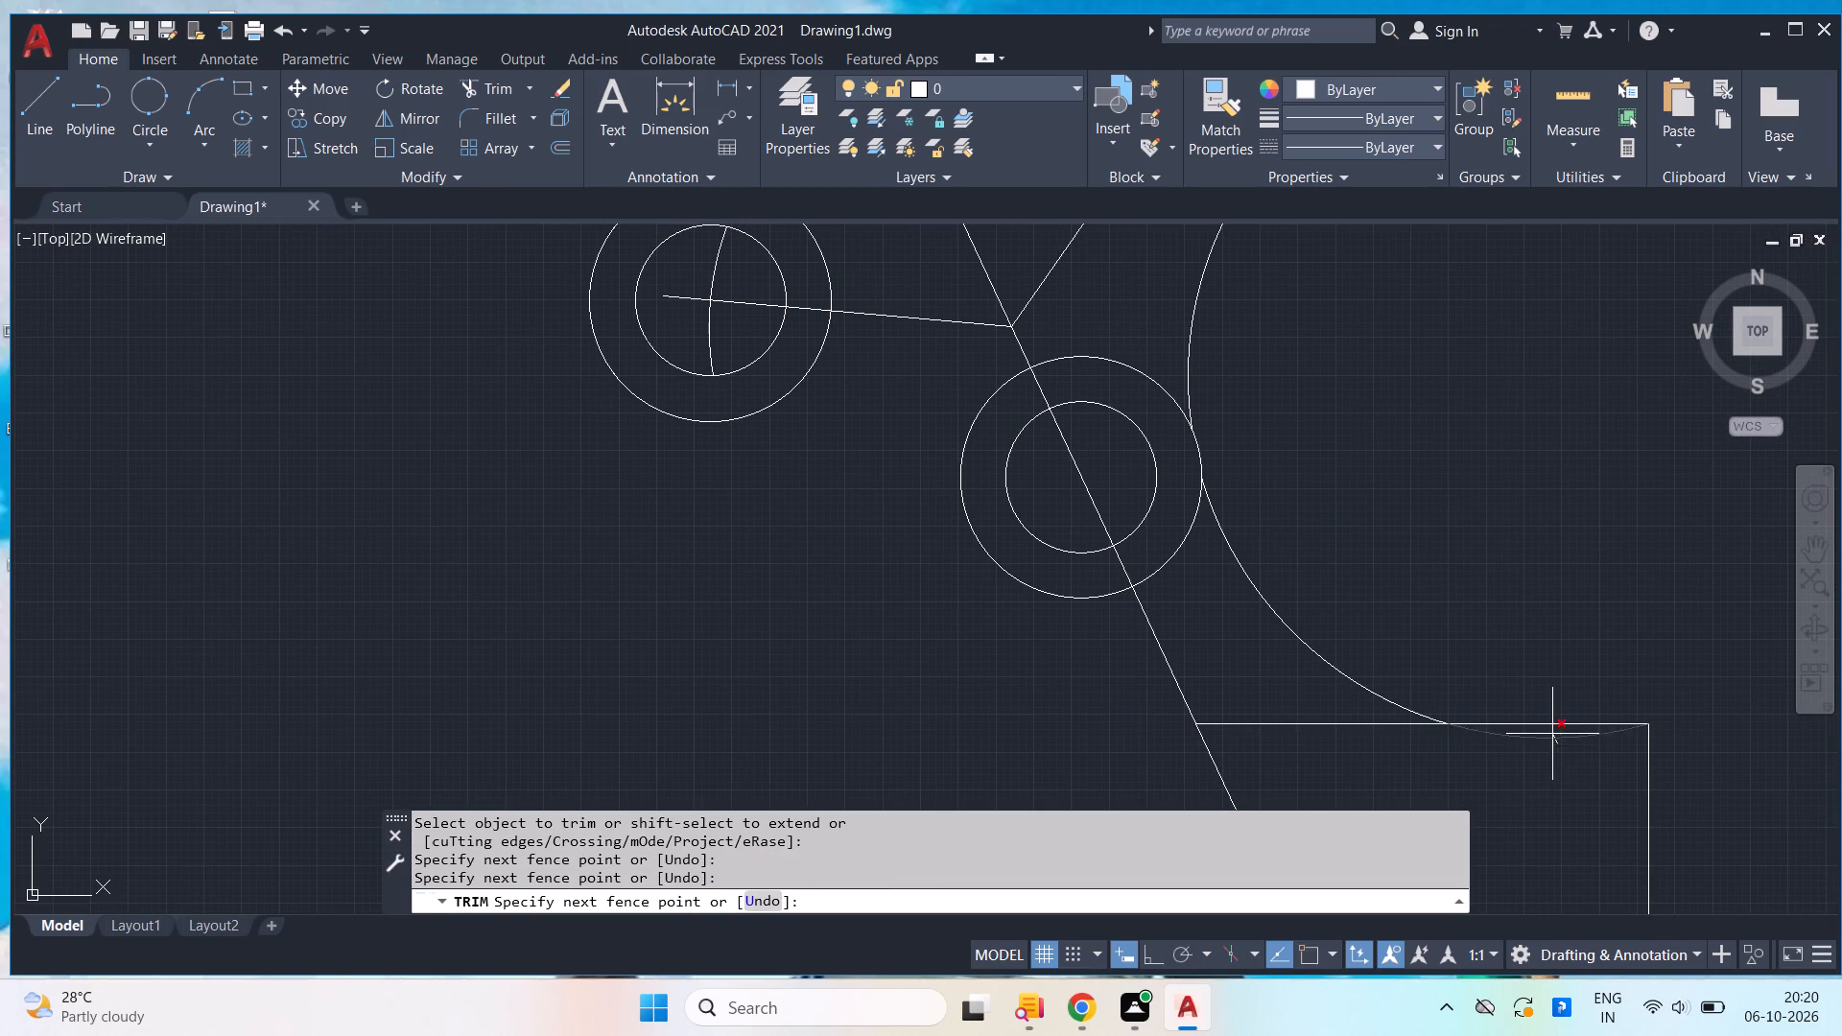
left_click(1552, 734)
scroll(1555, 631, "down", 3)
key("Escape")
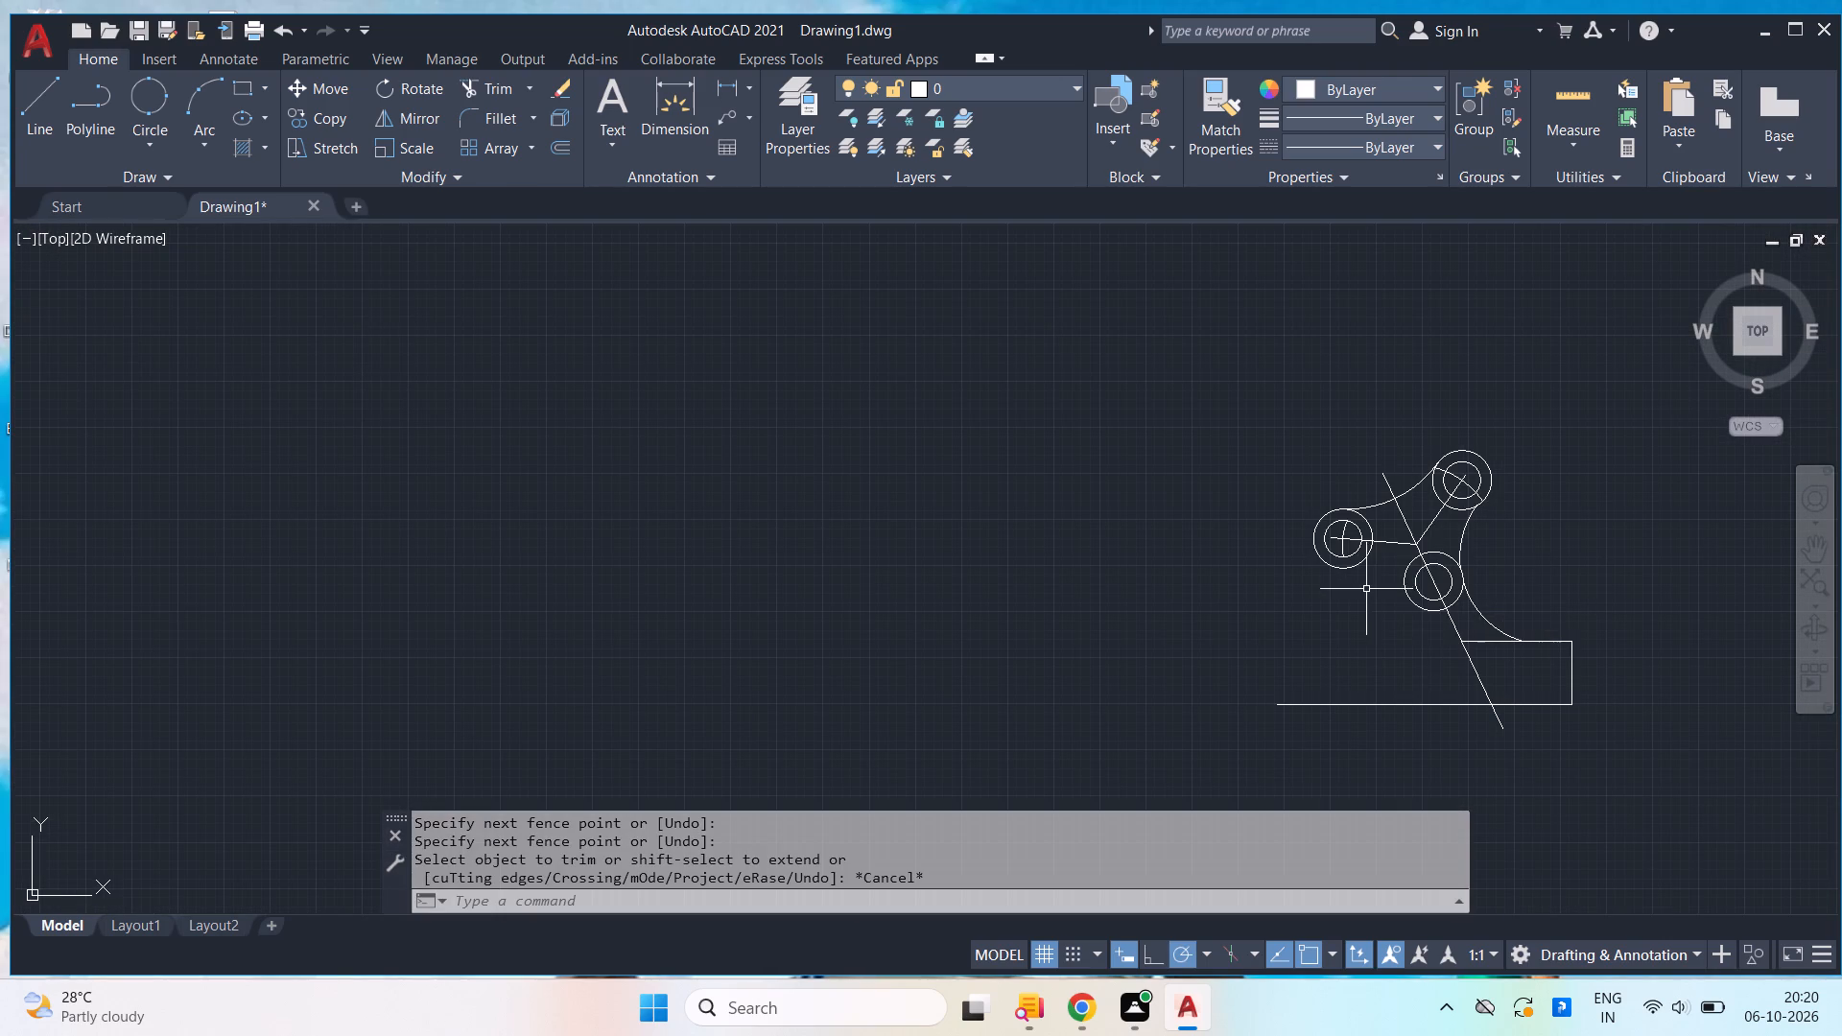
Draw a line 5 up from the open end of the base's bottom edge, continuing about 24 horizontally toward the part.
scroll(1344, 572, "up", 1)
middle_click_drag(1308, 553, 1190, 552)
key("l")
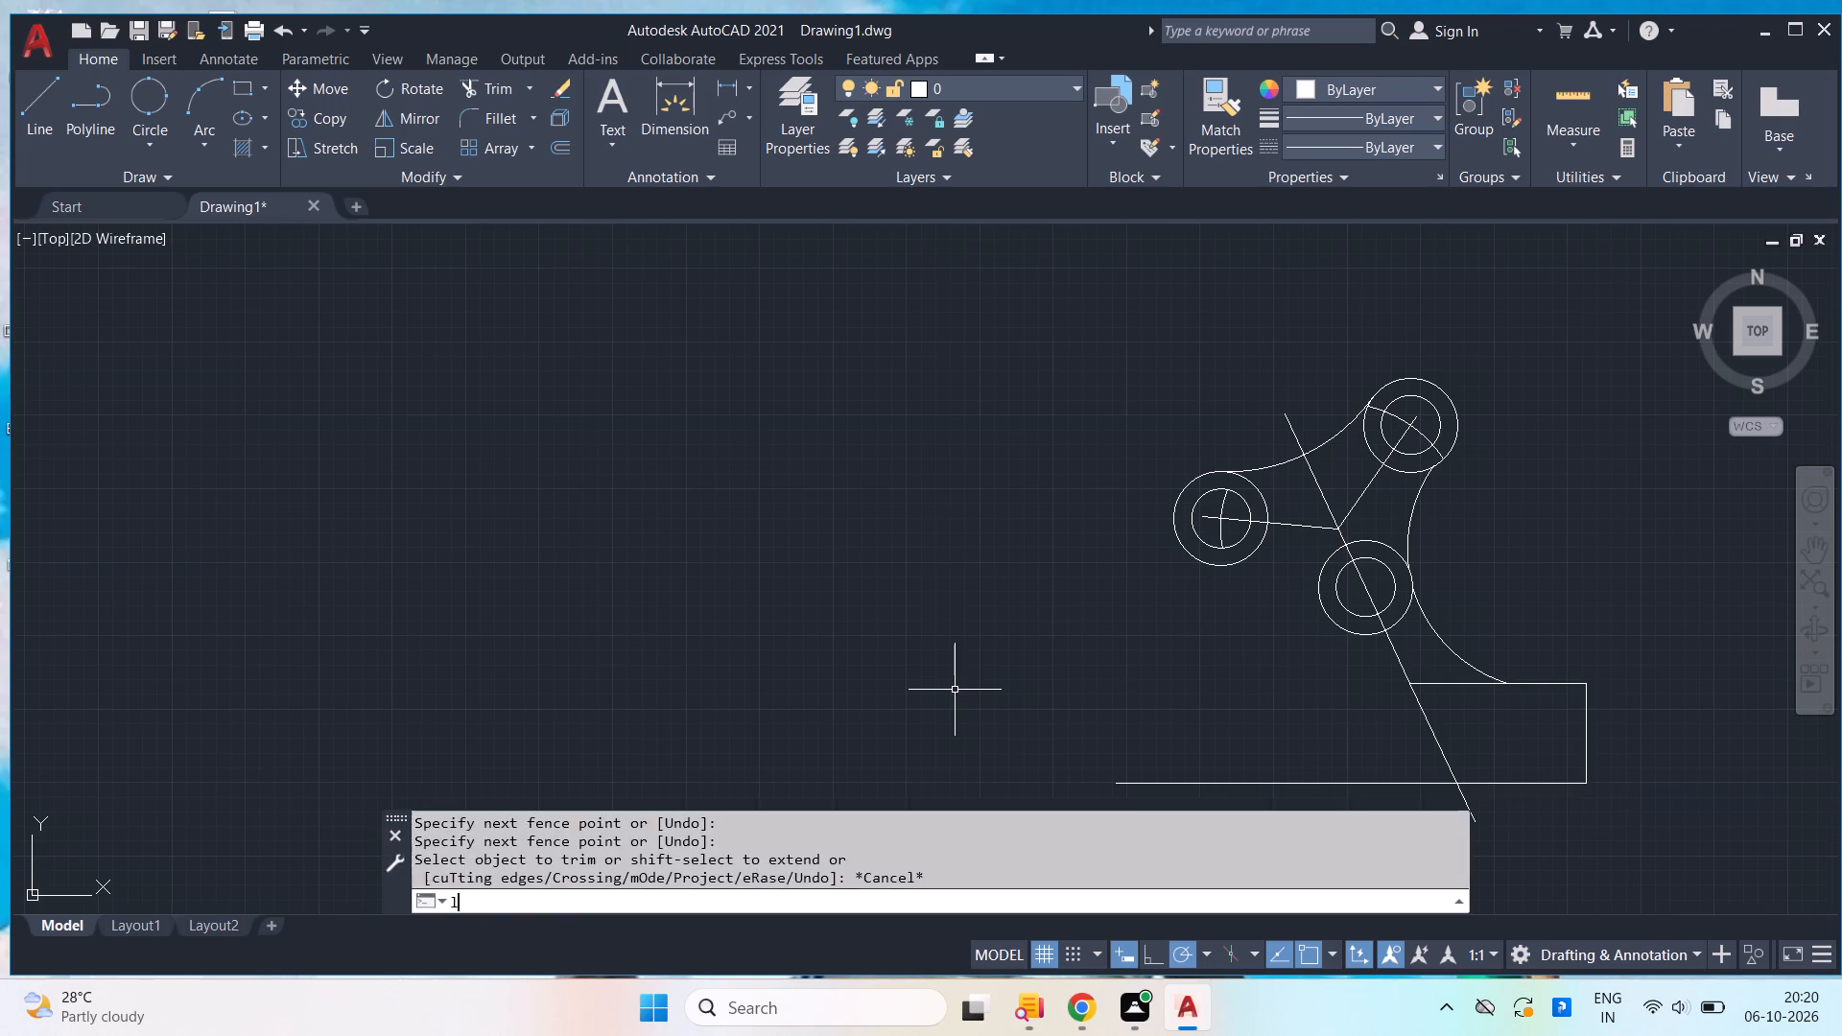
key("Return")
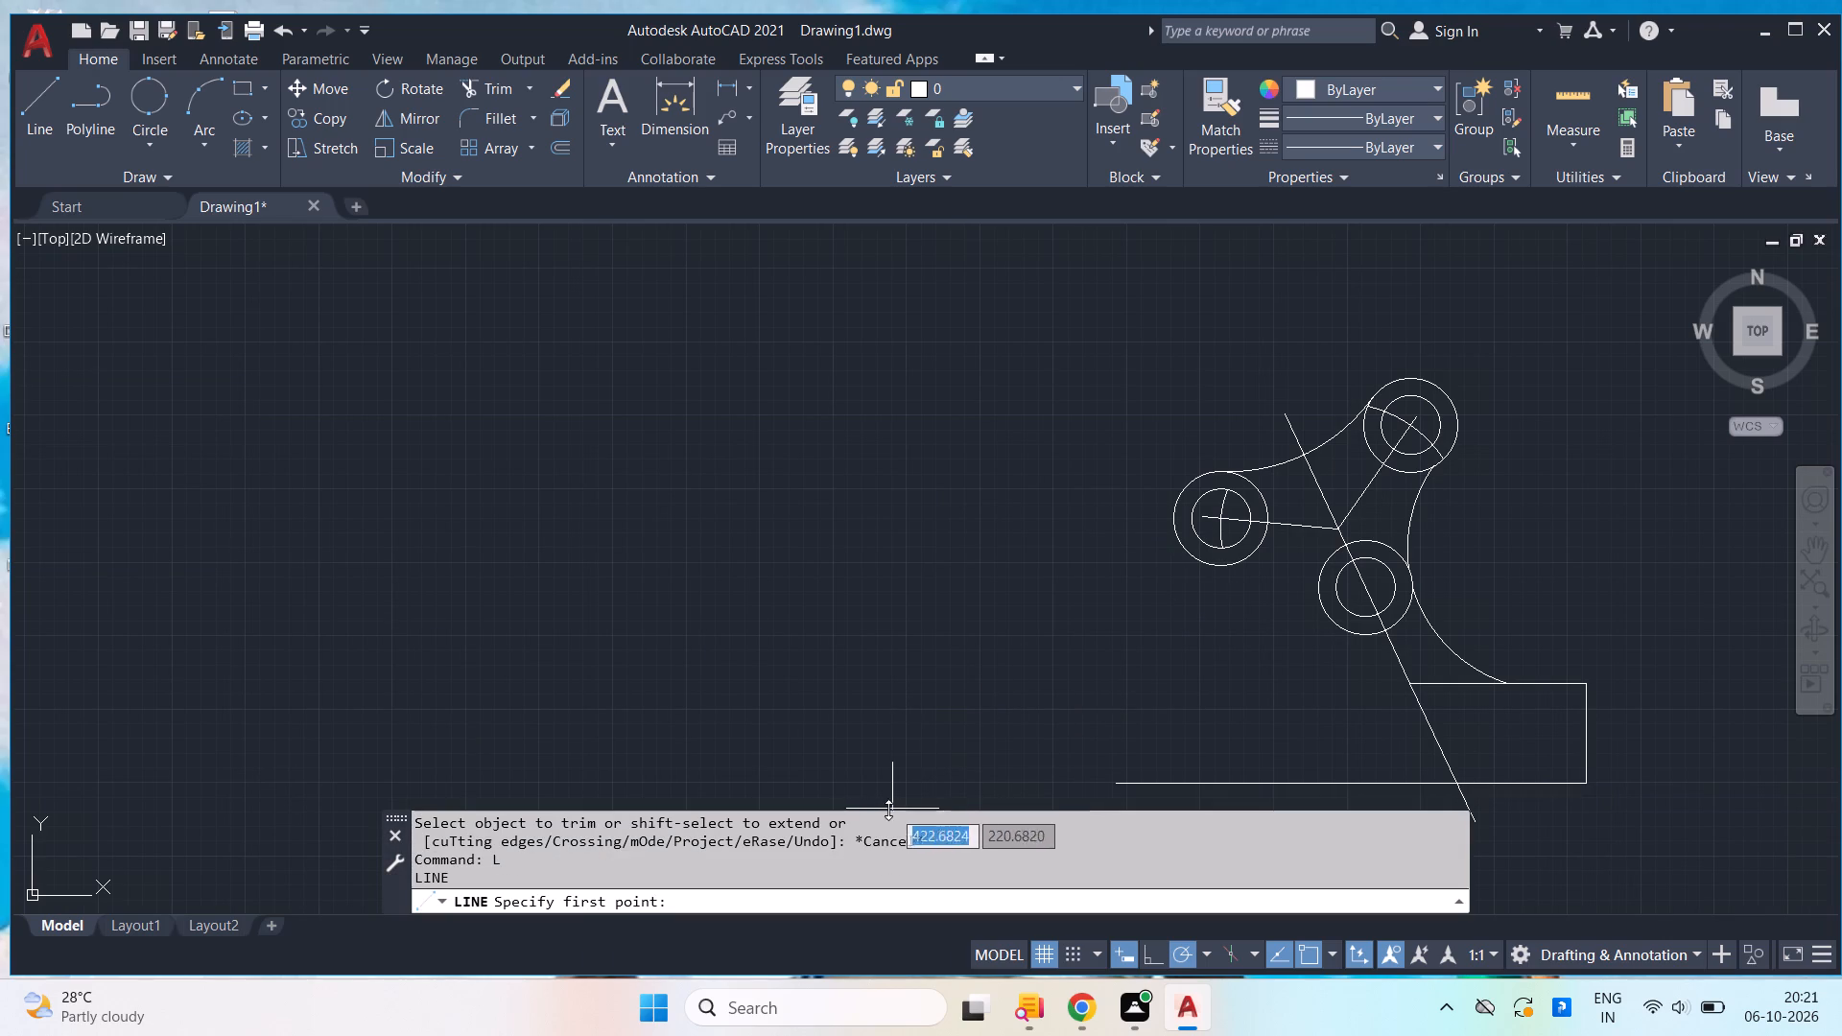
middle_click_drag(826, 800, 791, 713)
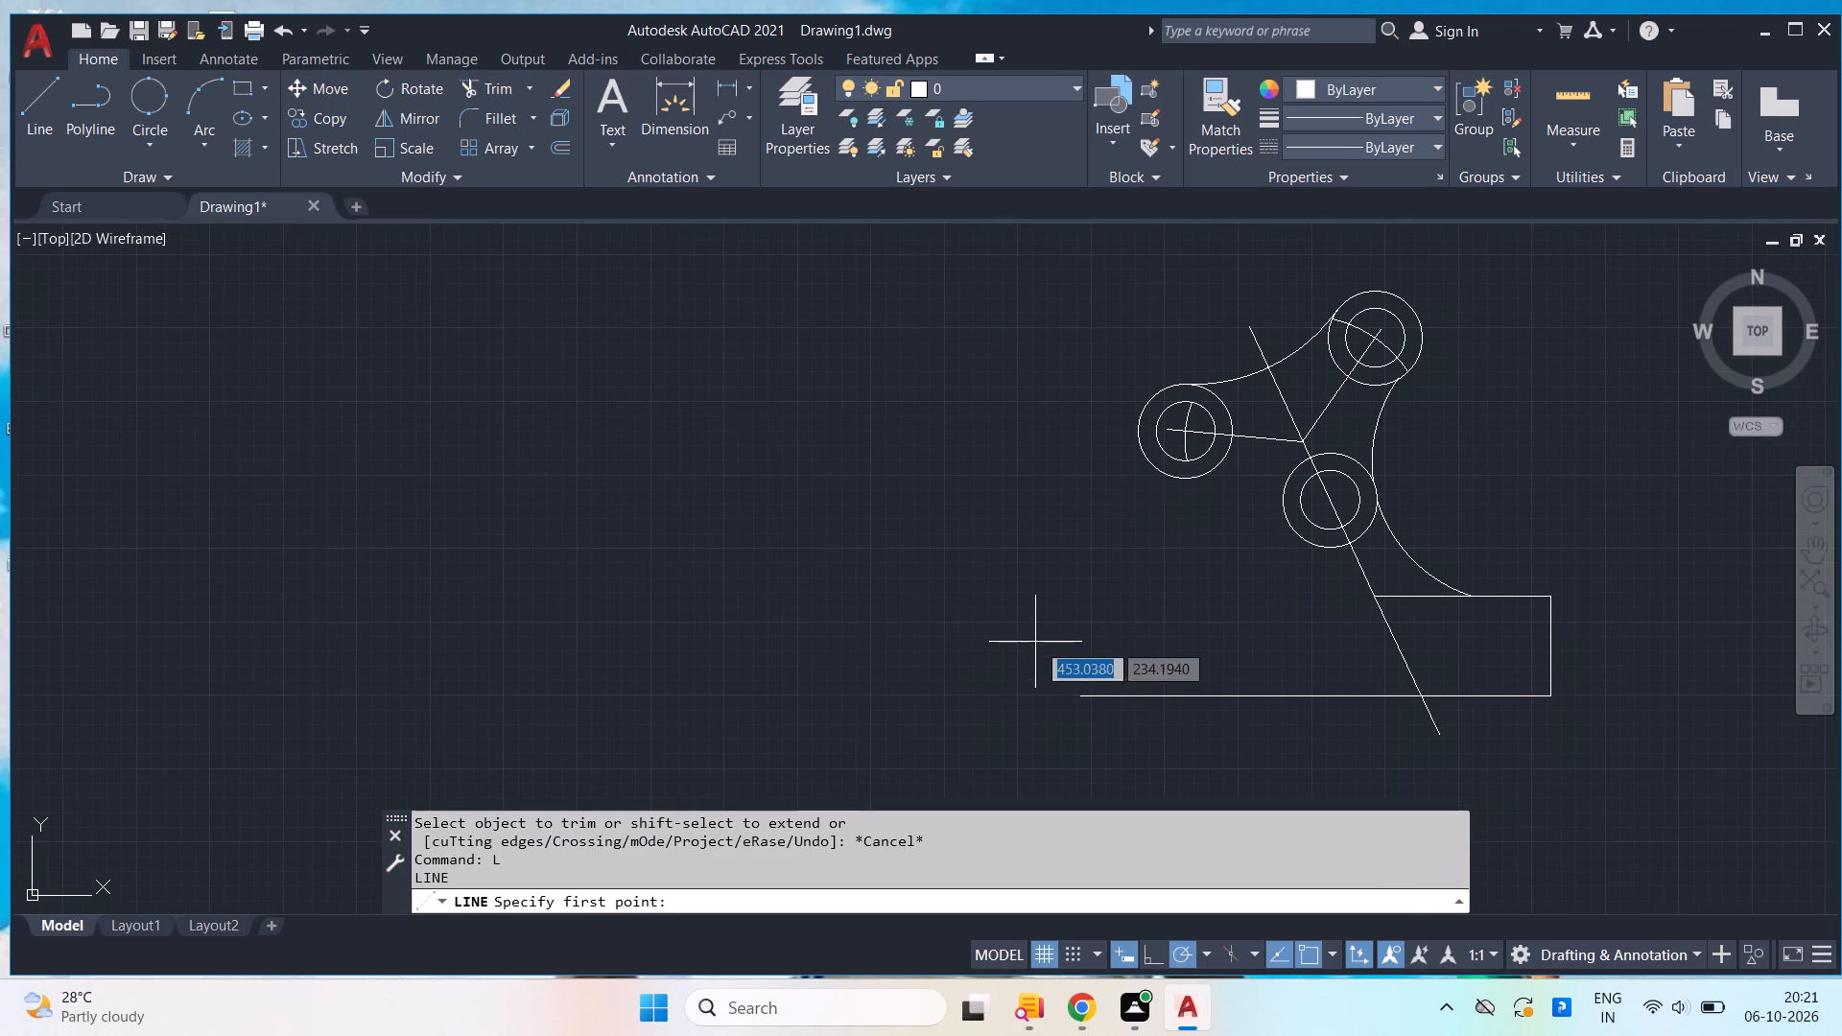
left_click(1078, 695)
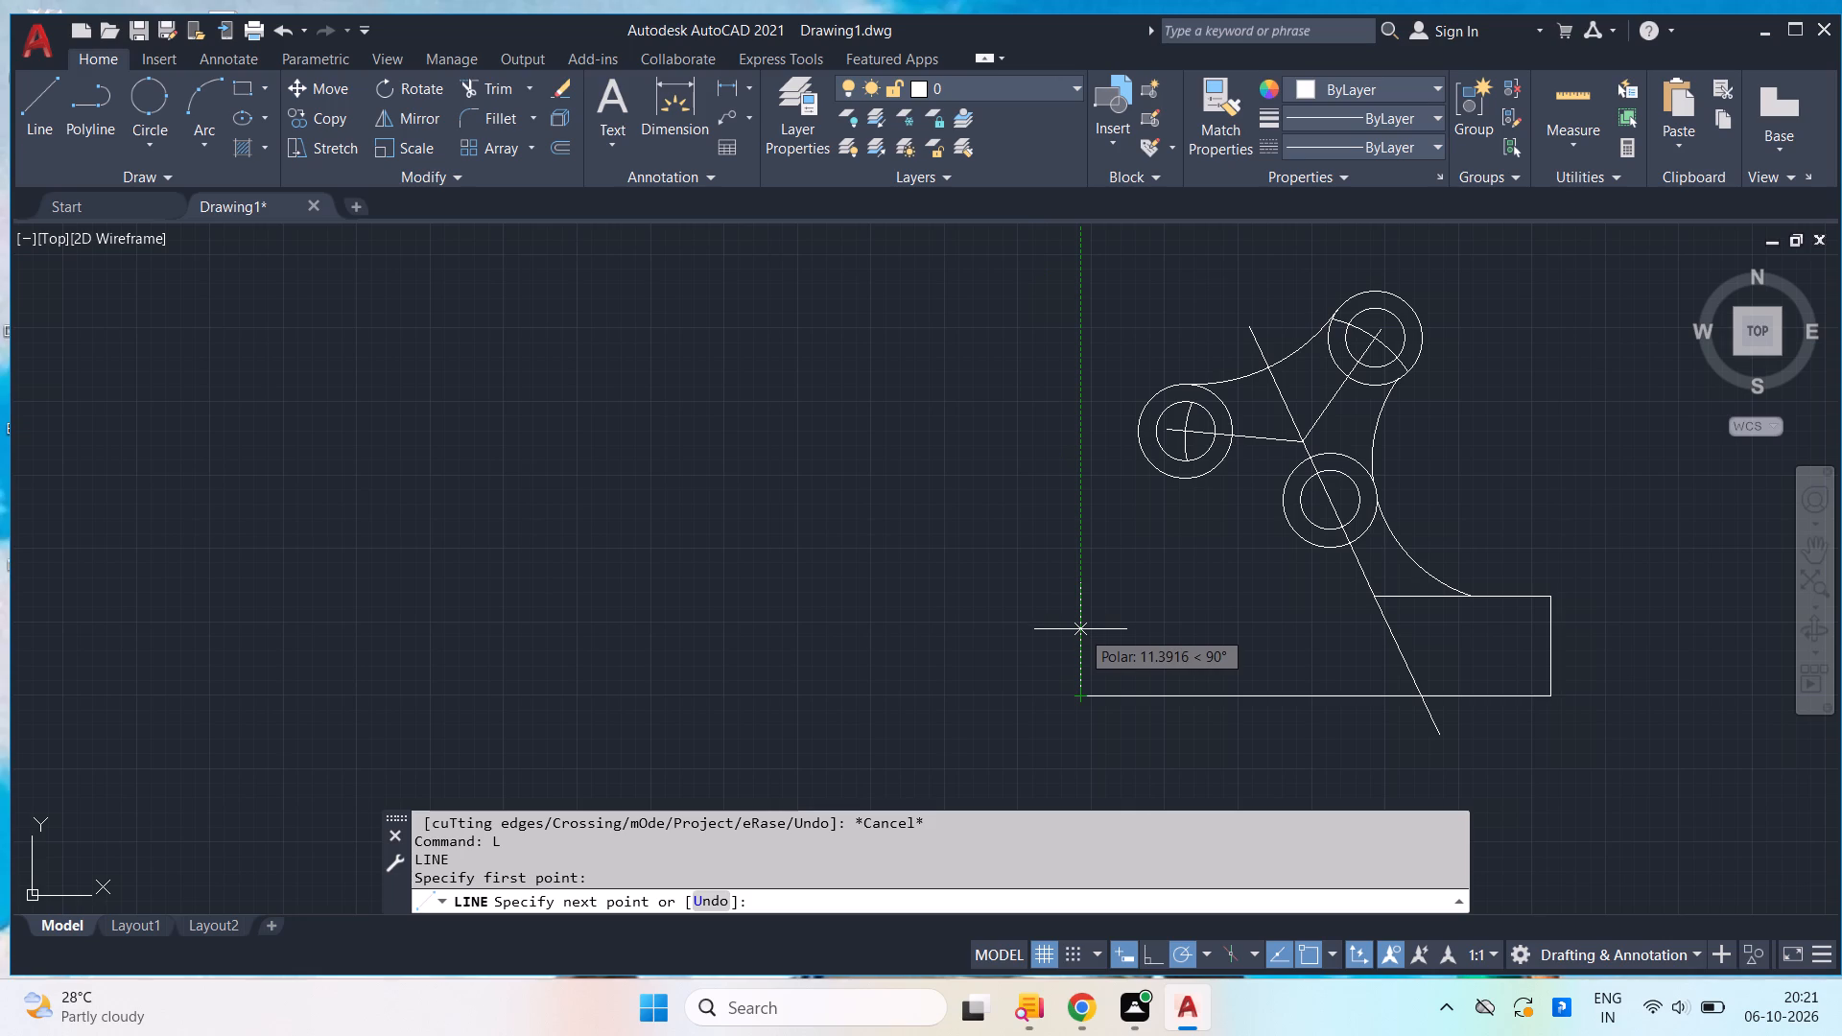
key("5")
key("Return")
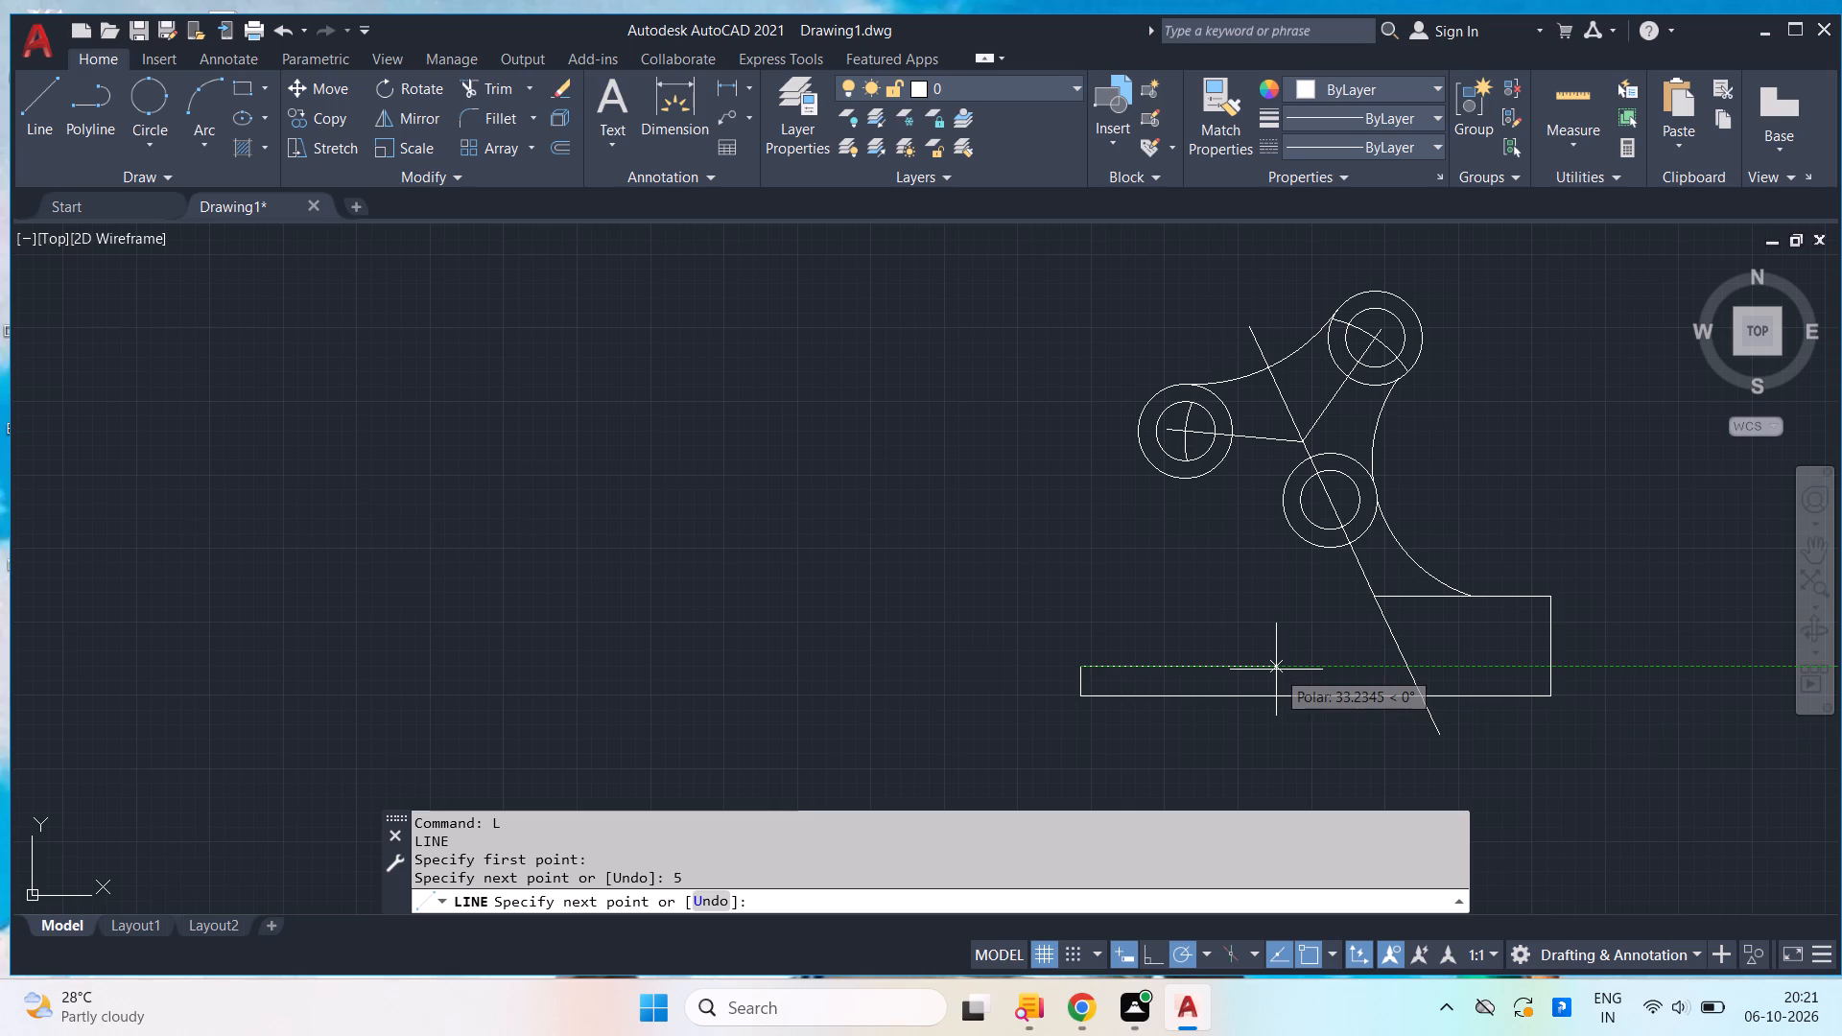
left_click(1222, 663)
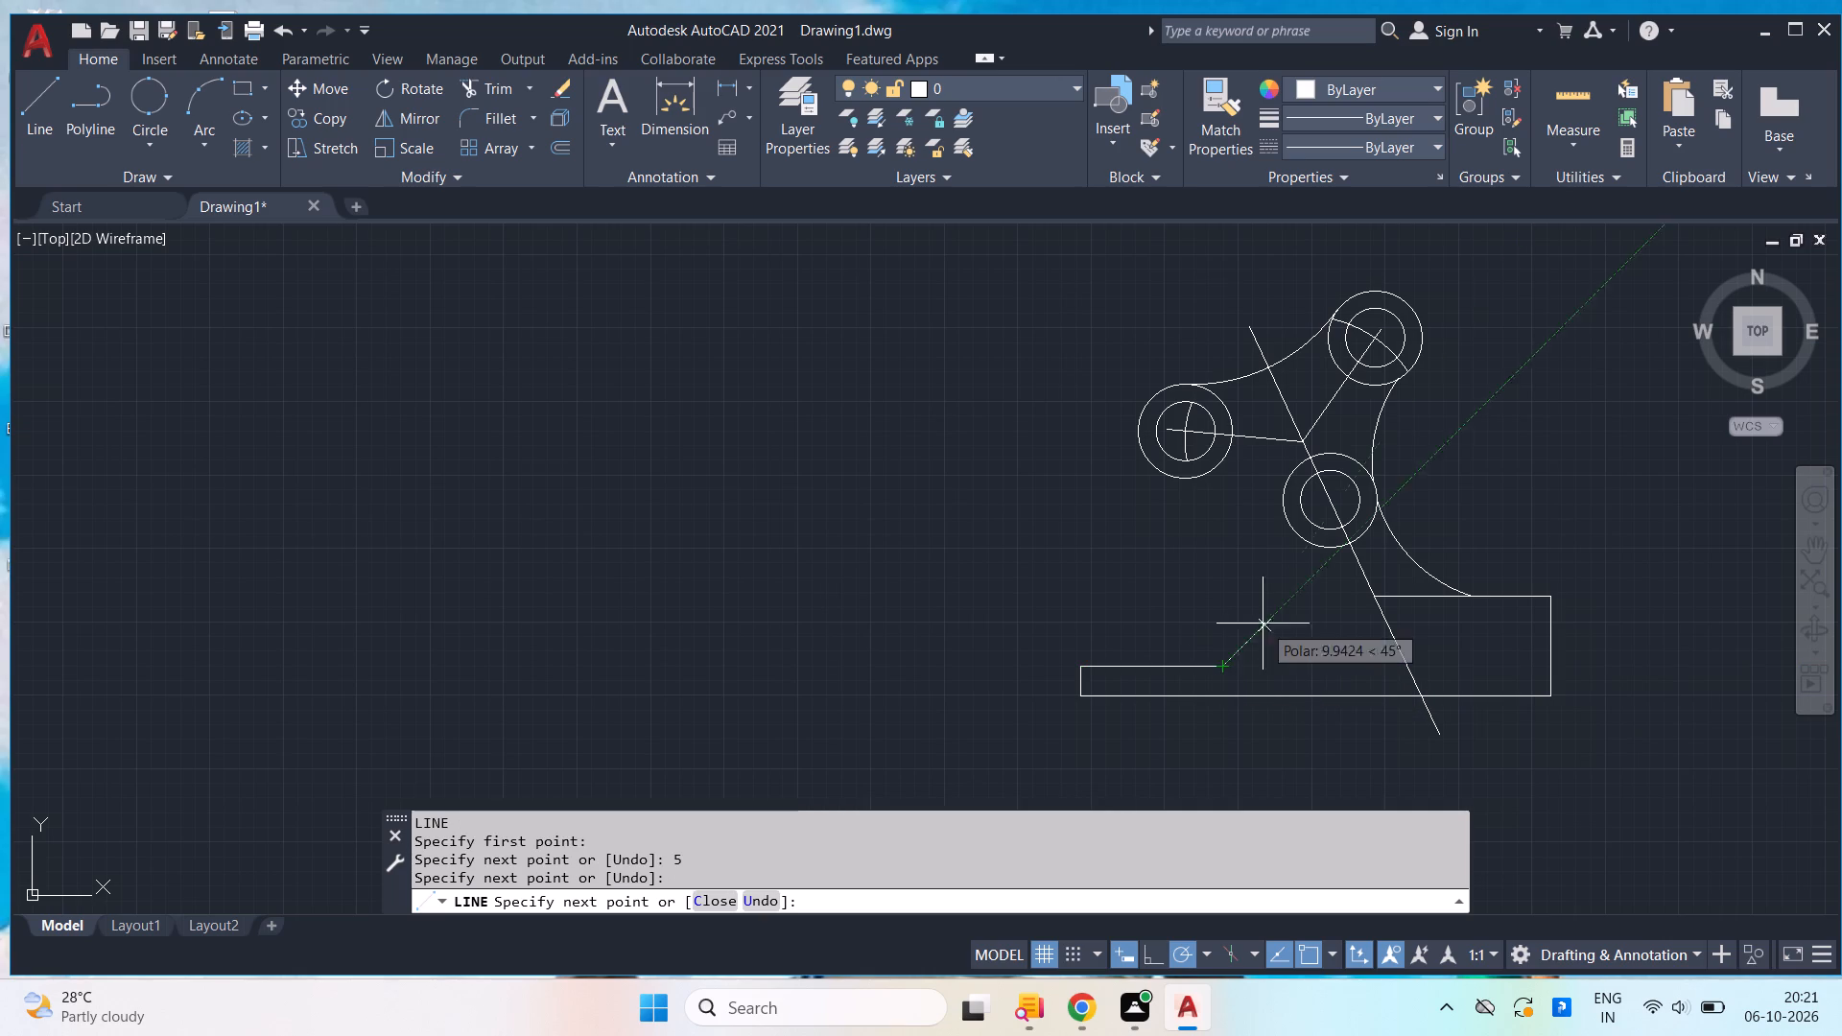
key("space")
Draw a three-point arc from the left radius 8 circle's lower left edge past the lower circle's left side to the new ledge's end.
left_click(198, 120)
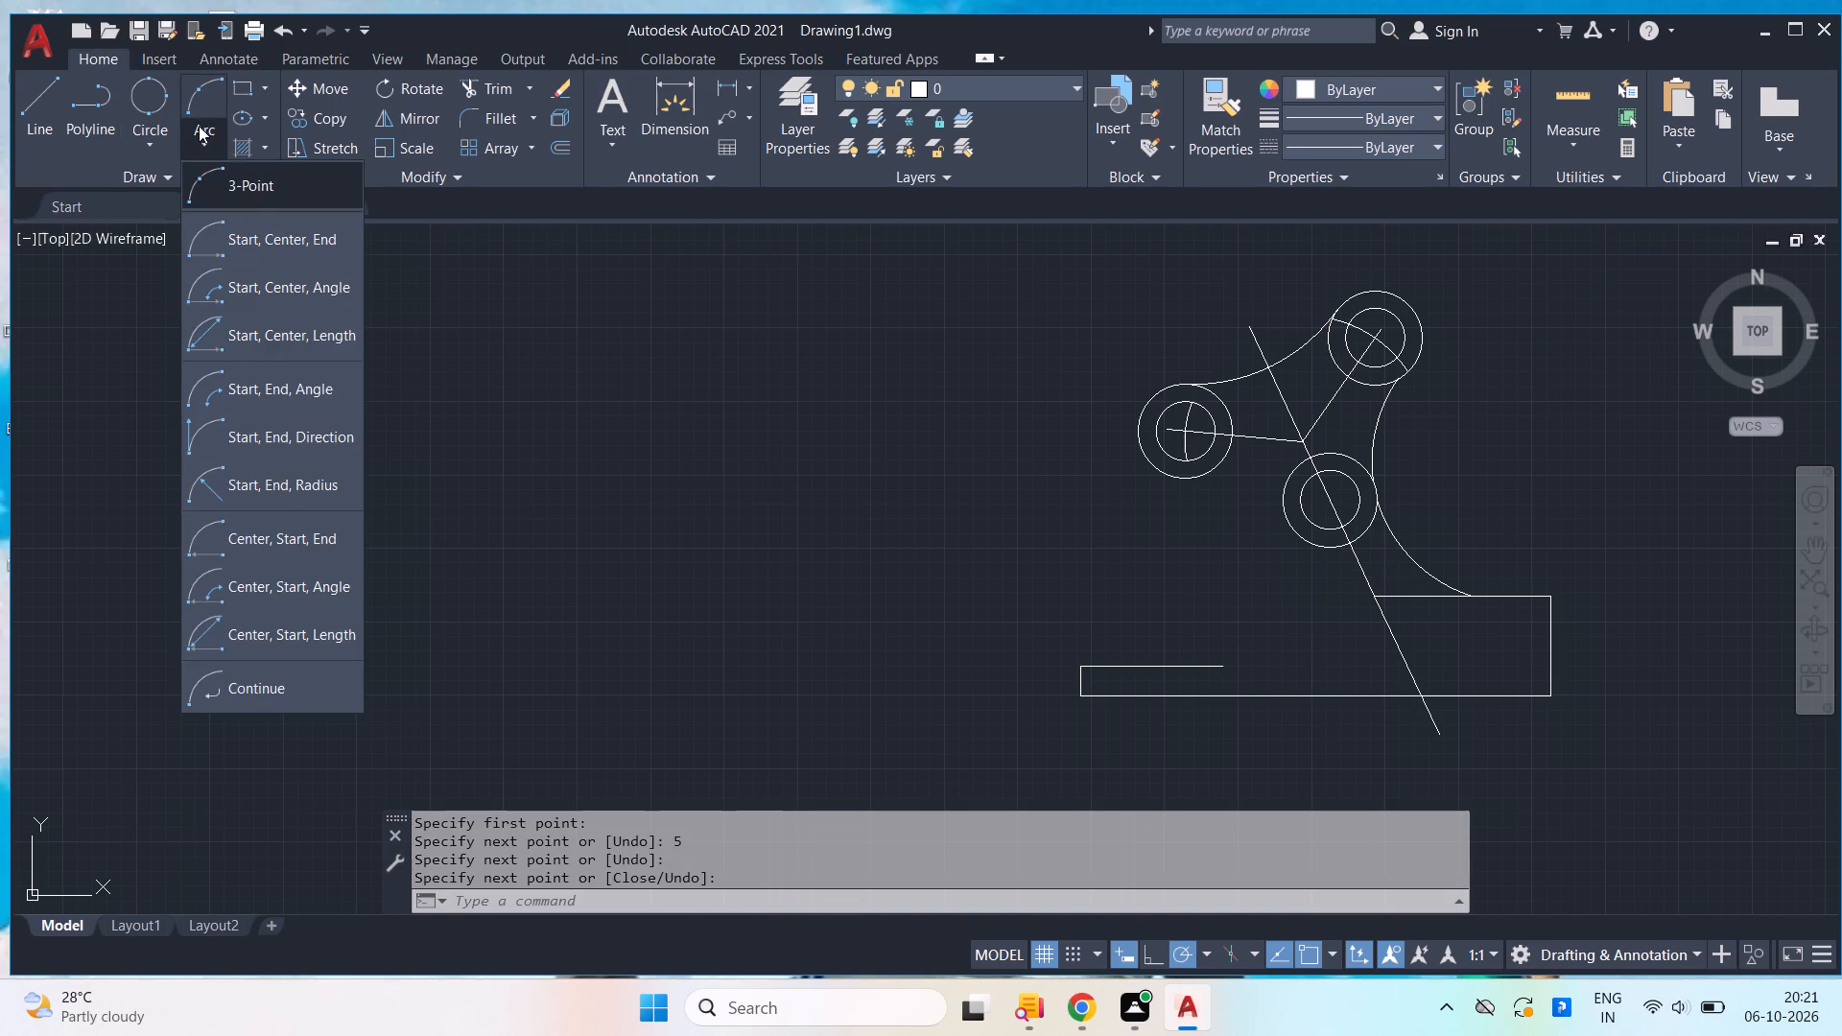
left_click(258, 185)
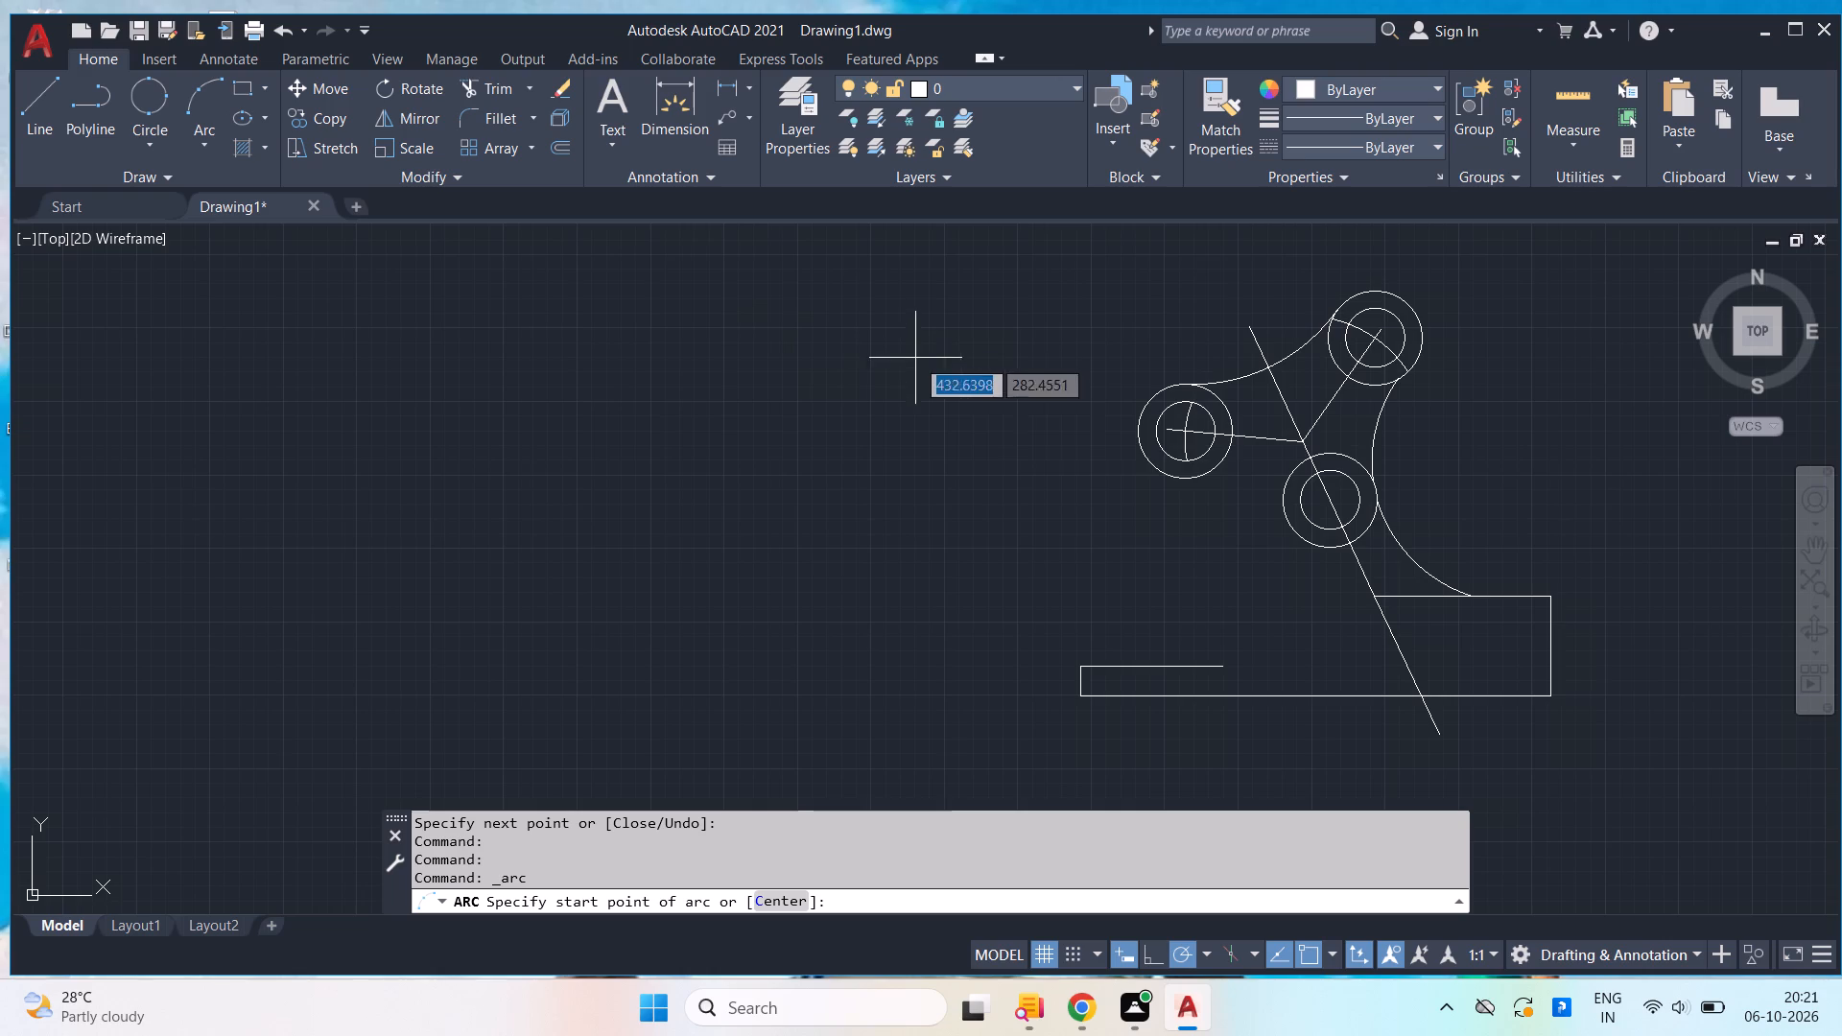
left_click(1139, 455)
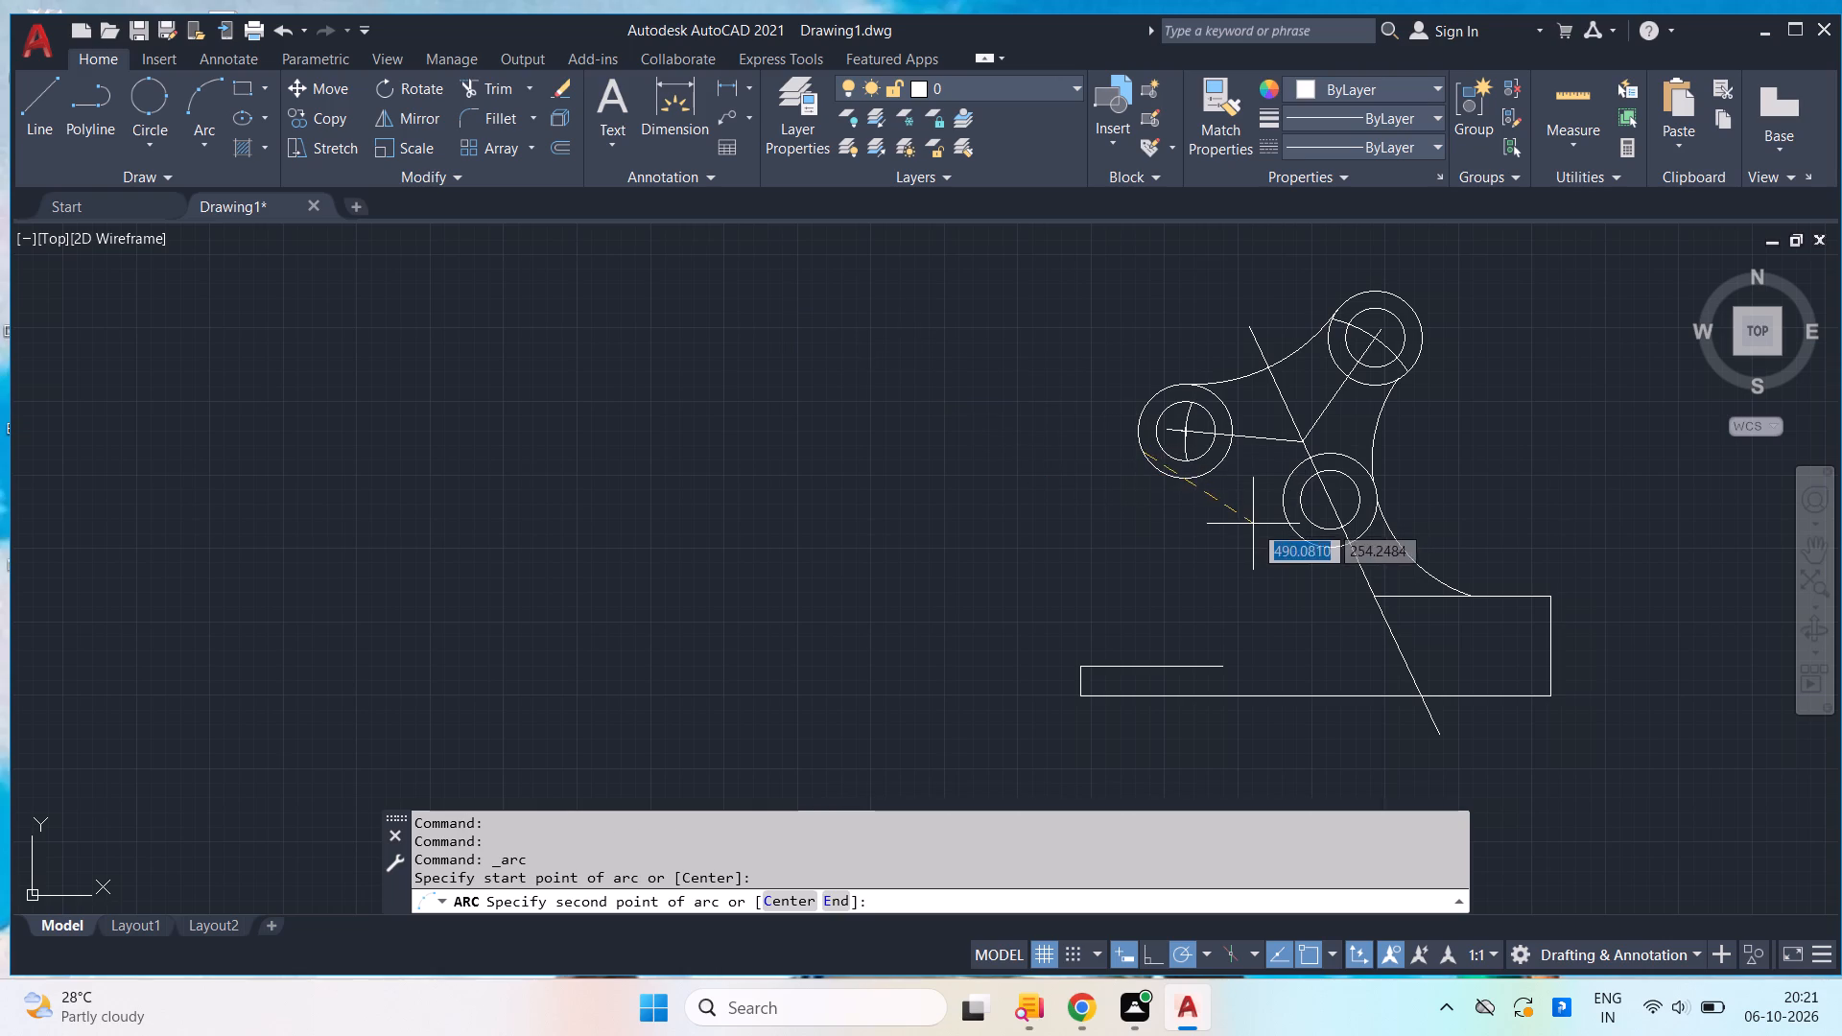
left_click(1286, 524)
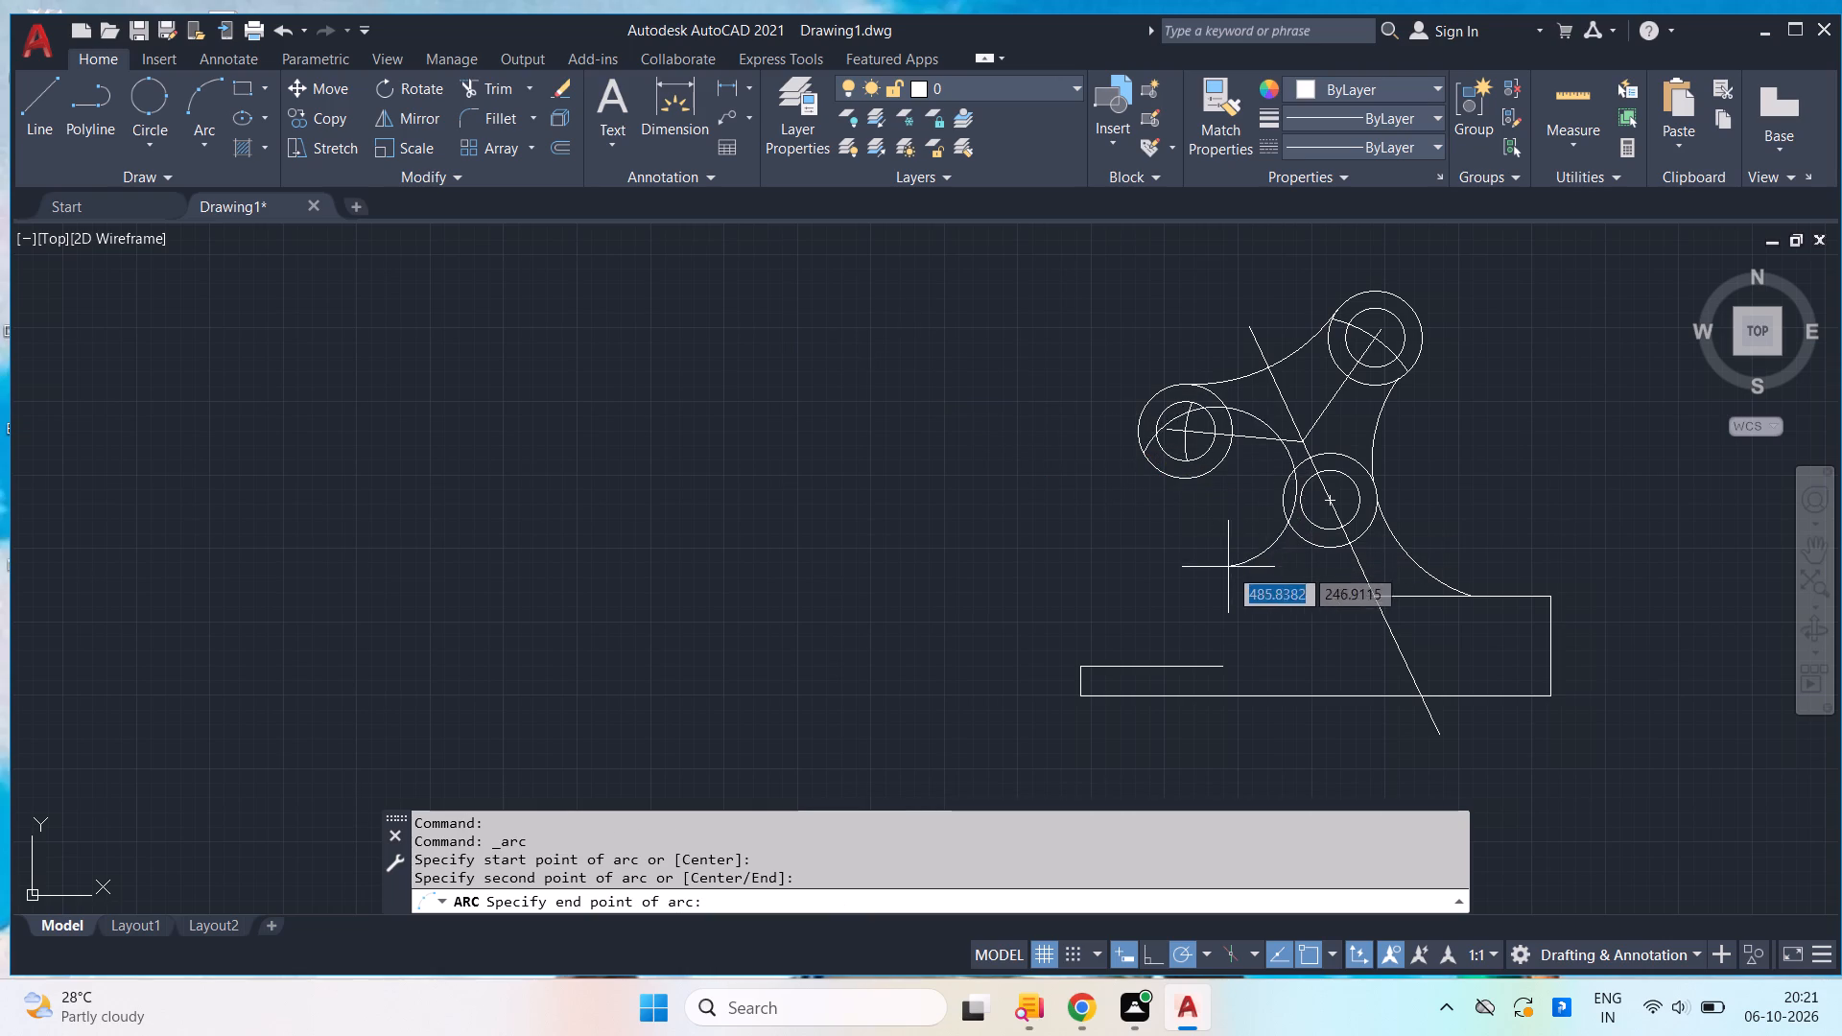
left_click(1217, 665)
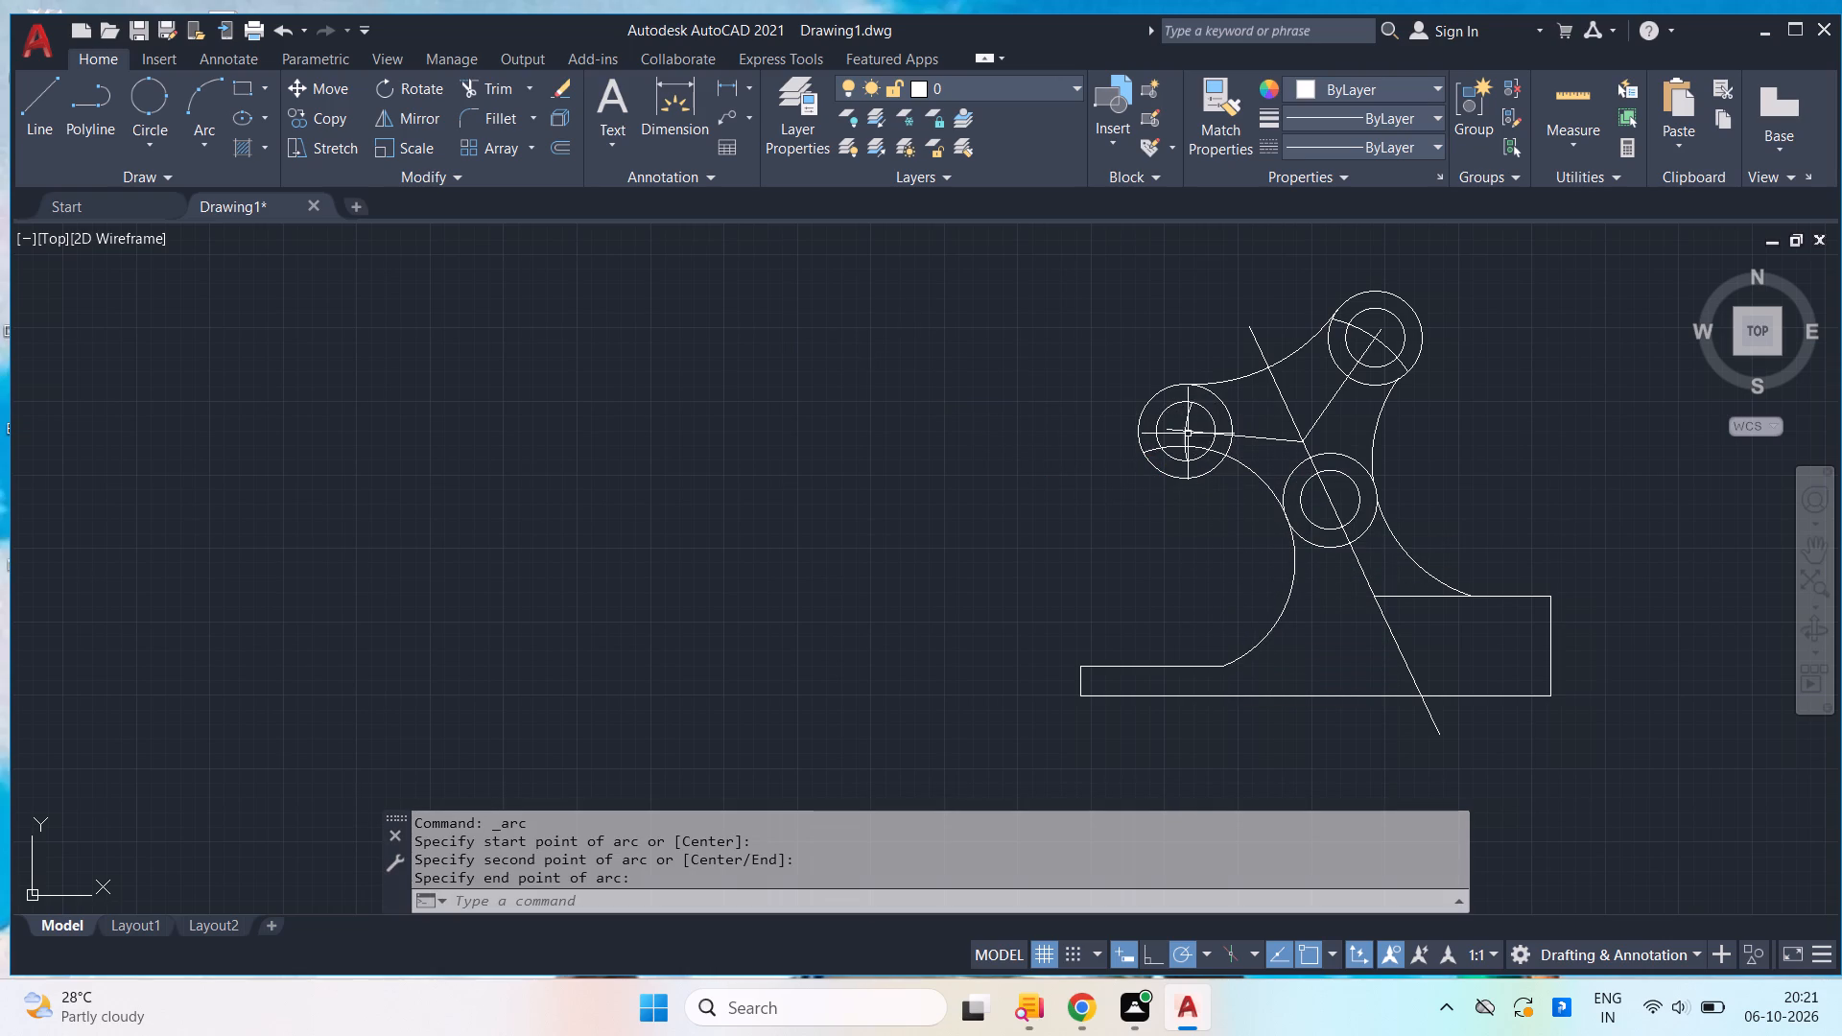
Trim the portions of the new arc that lie inside the left pair of concentric circles.
scroll(1175, 430, "up", 2)
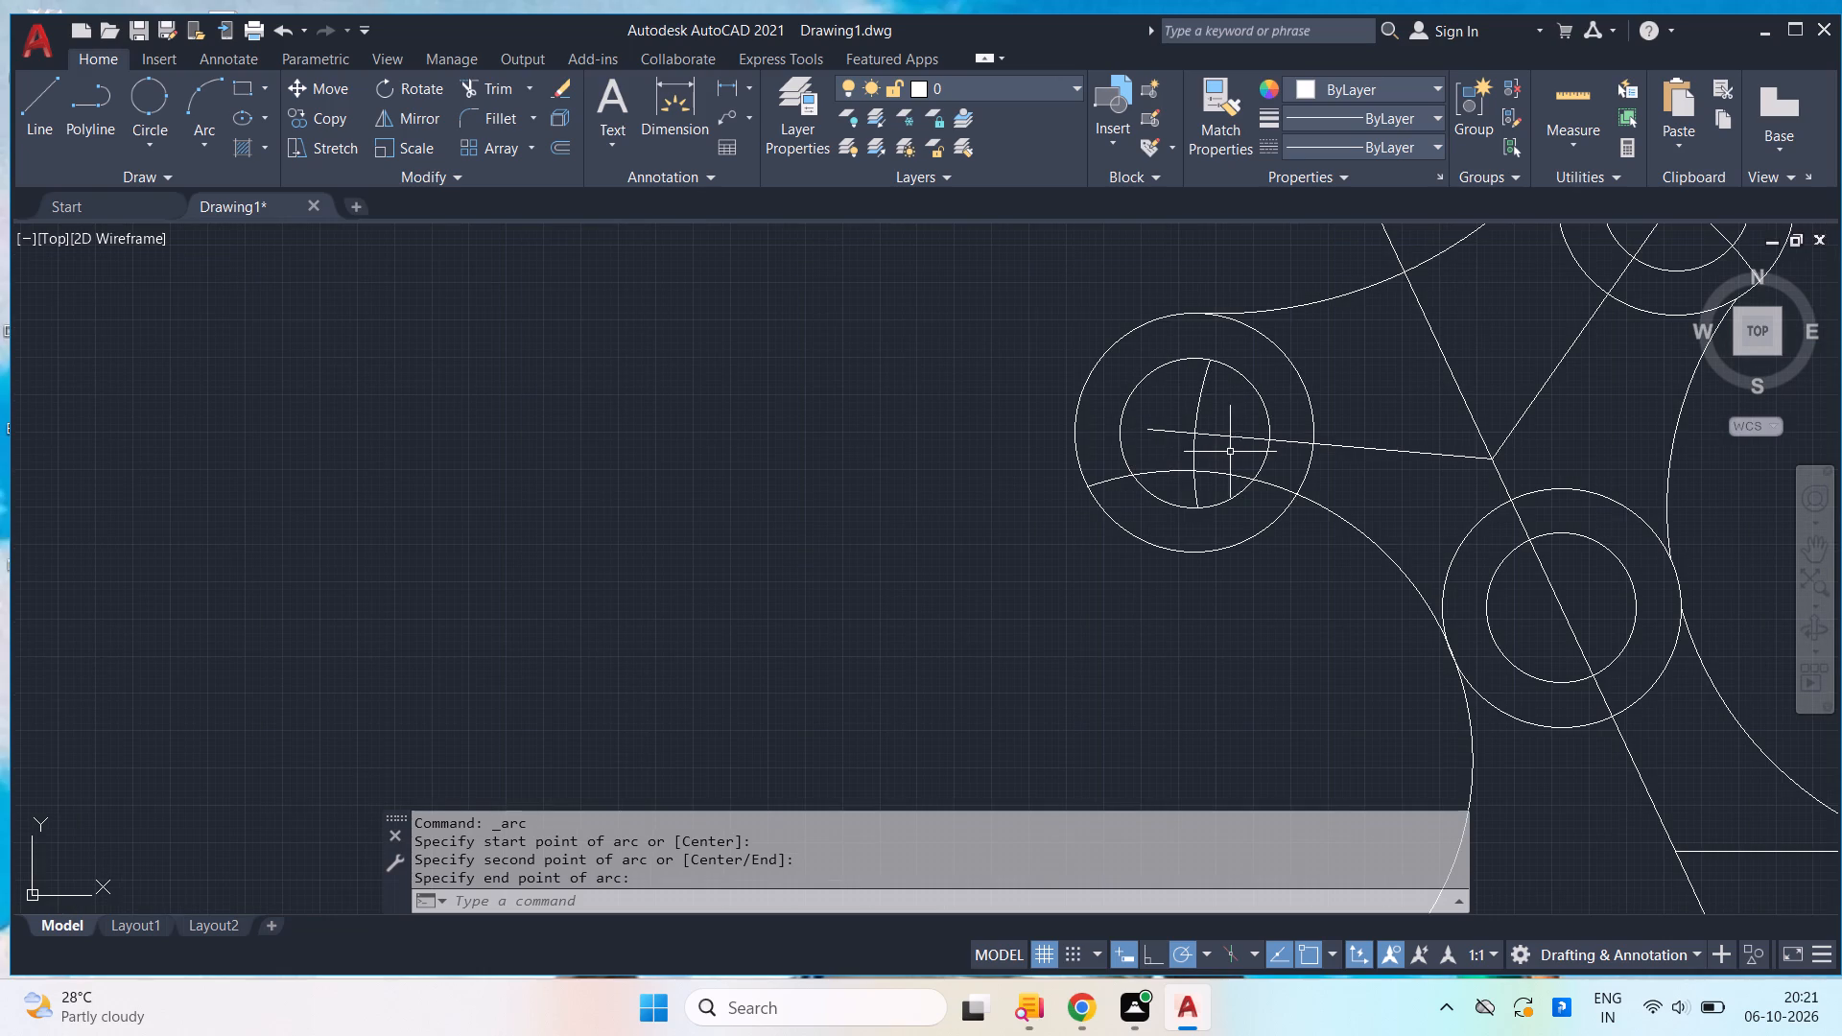
scroll(1230, 452, "up", 1)
key("t")
key("r")
key("Return")
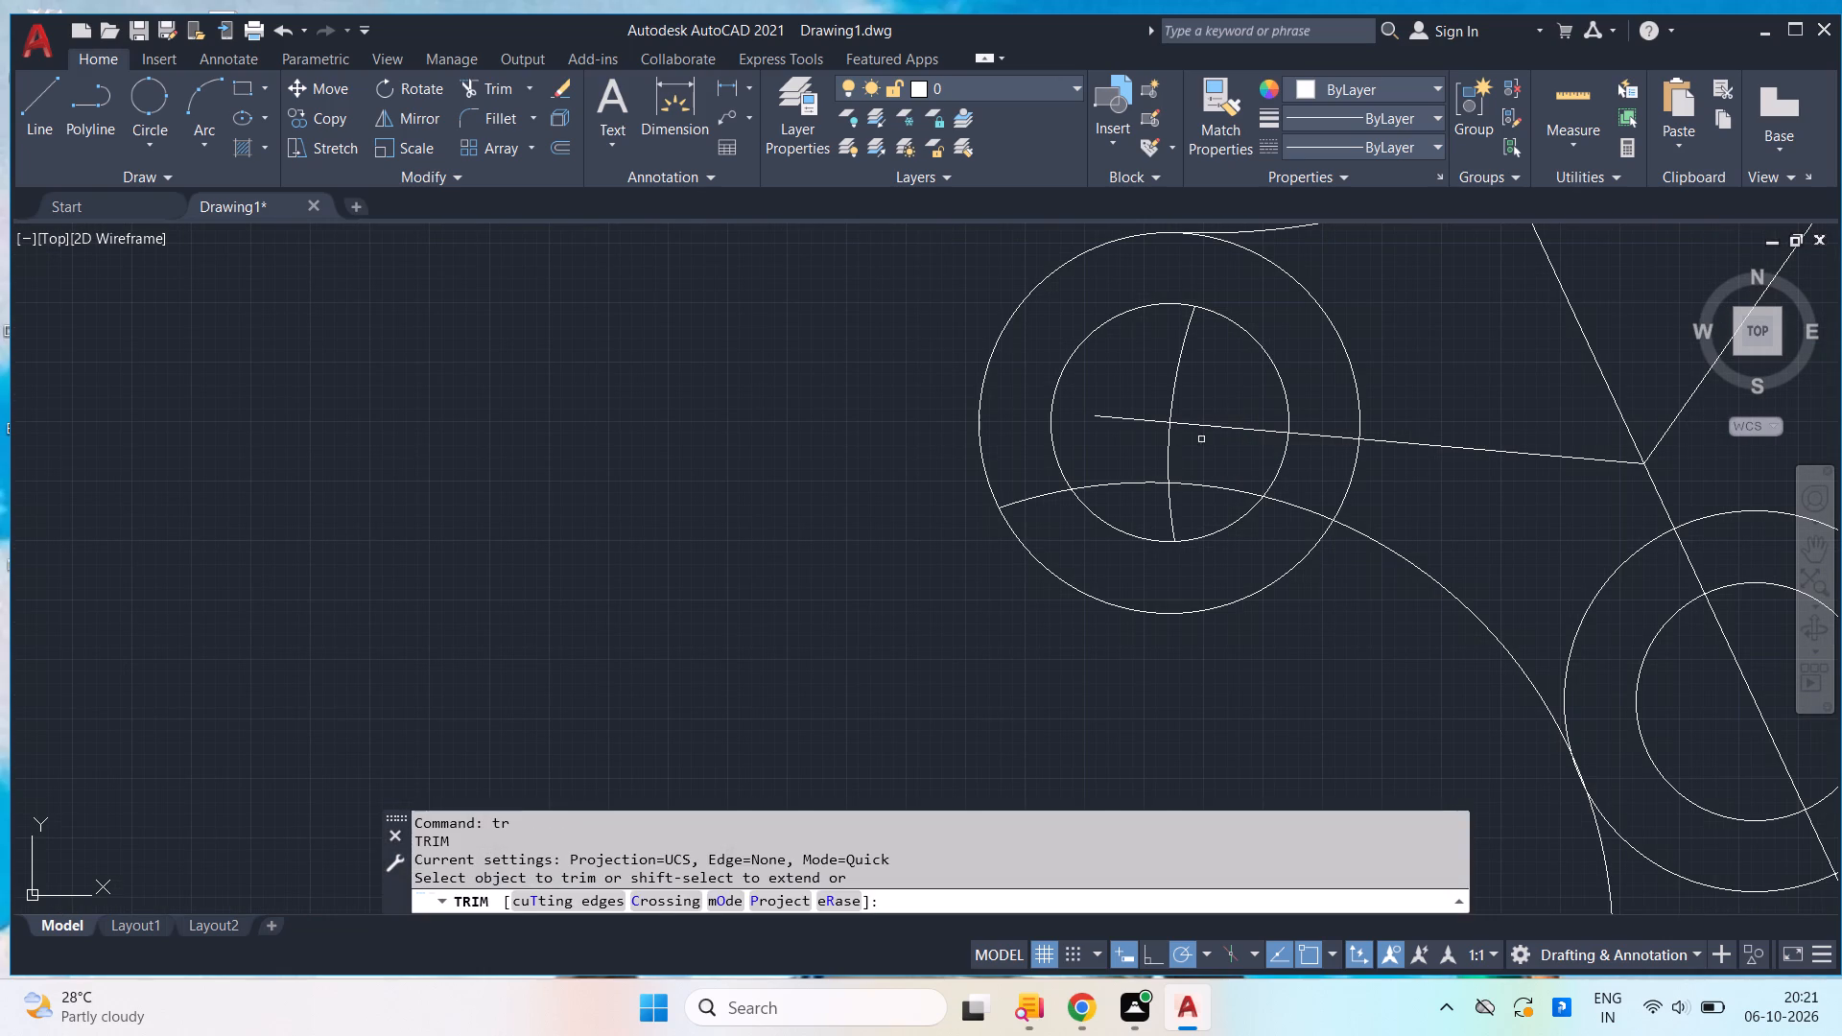
left_click_drag(1112, 470, 1124, 516)
left_click_drag(1051, 483, 1070, 525)
left_click_drag(1212, 478, 1216, 483)
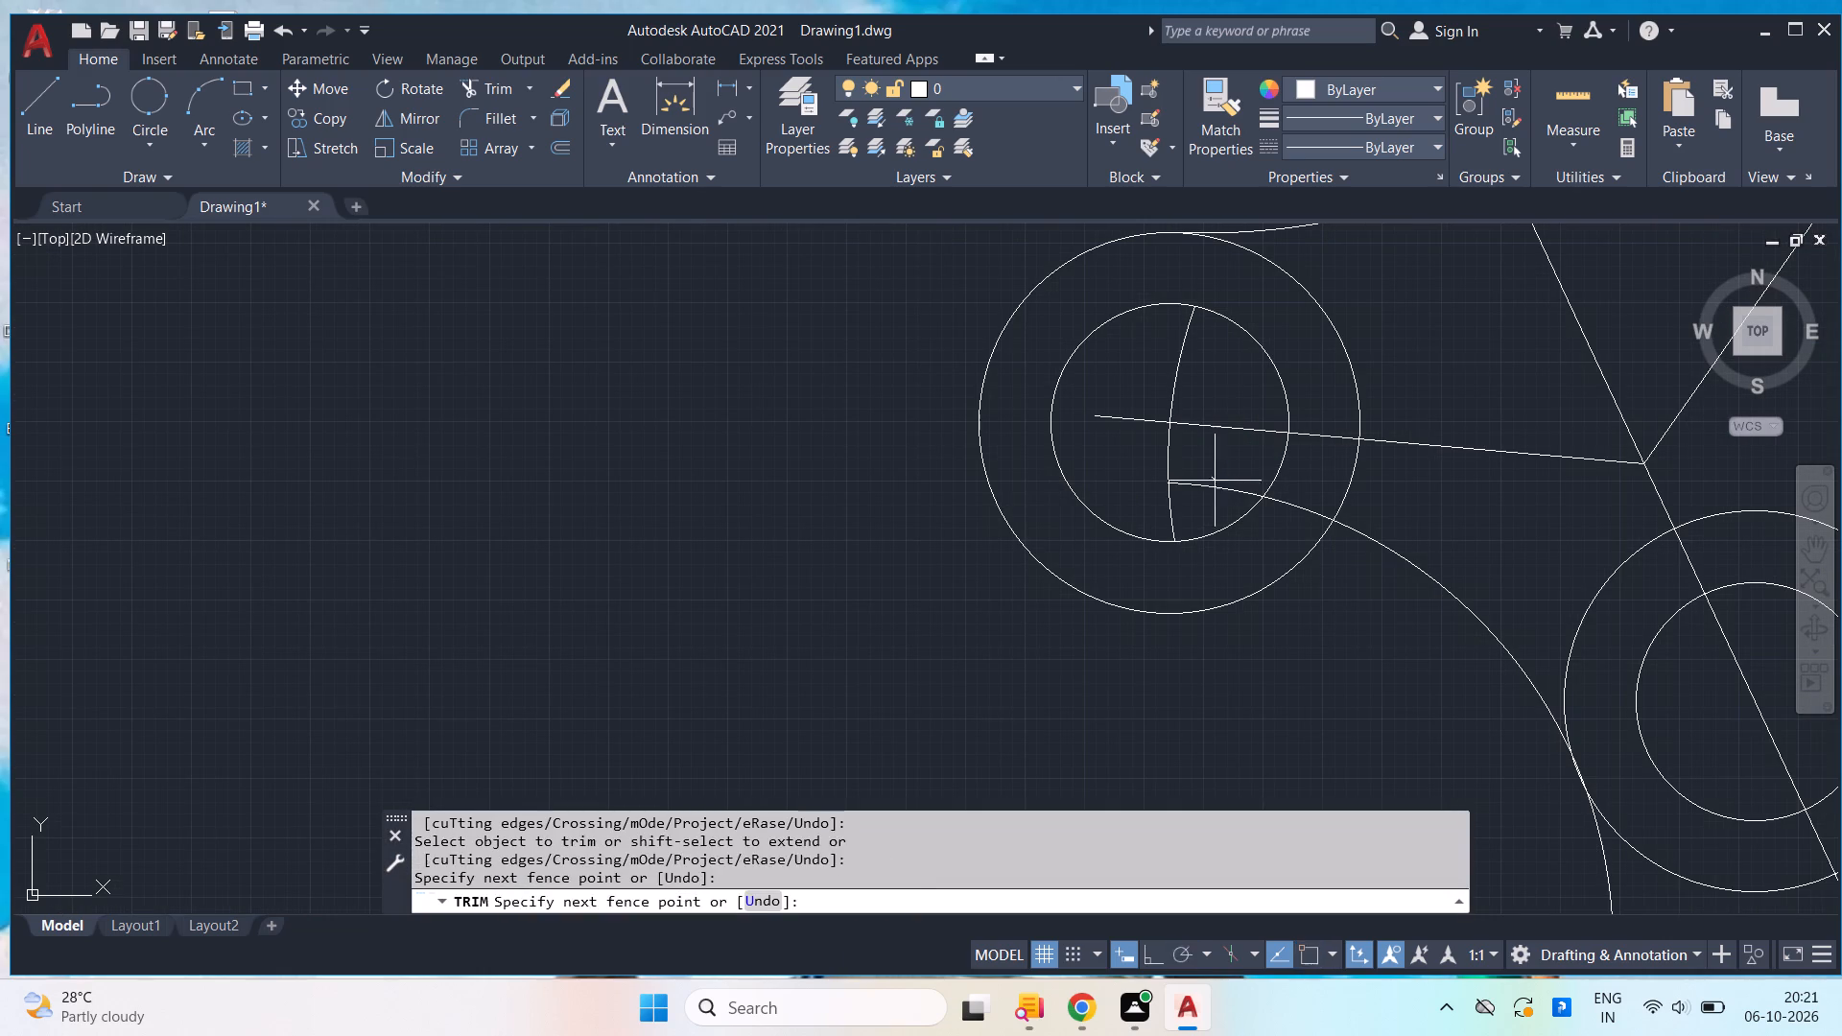
left_click_drag(1216, 483, 1218, 509)
left_click_drag(1296, 496, 1299, 536)
Trim the short piece of the arc that lies inside the lower radius 8 circle.
scroll(1641, 787, "up", 1)
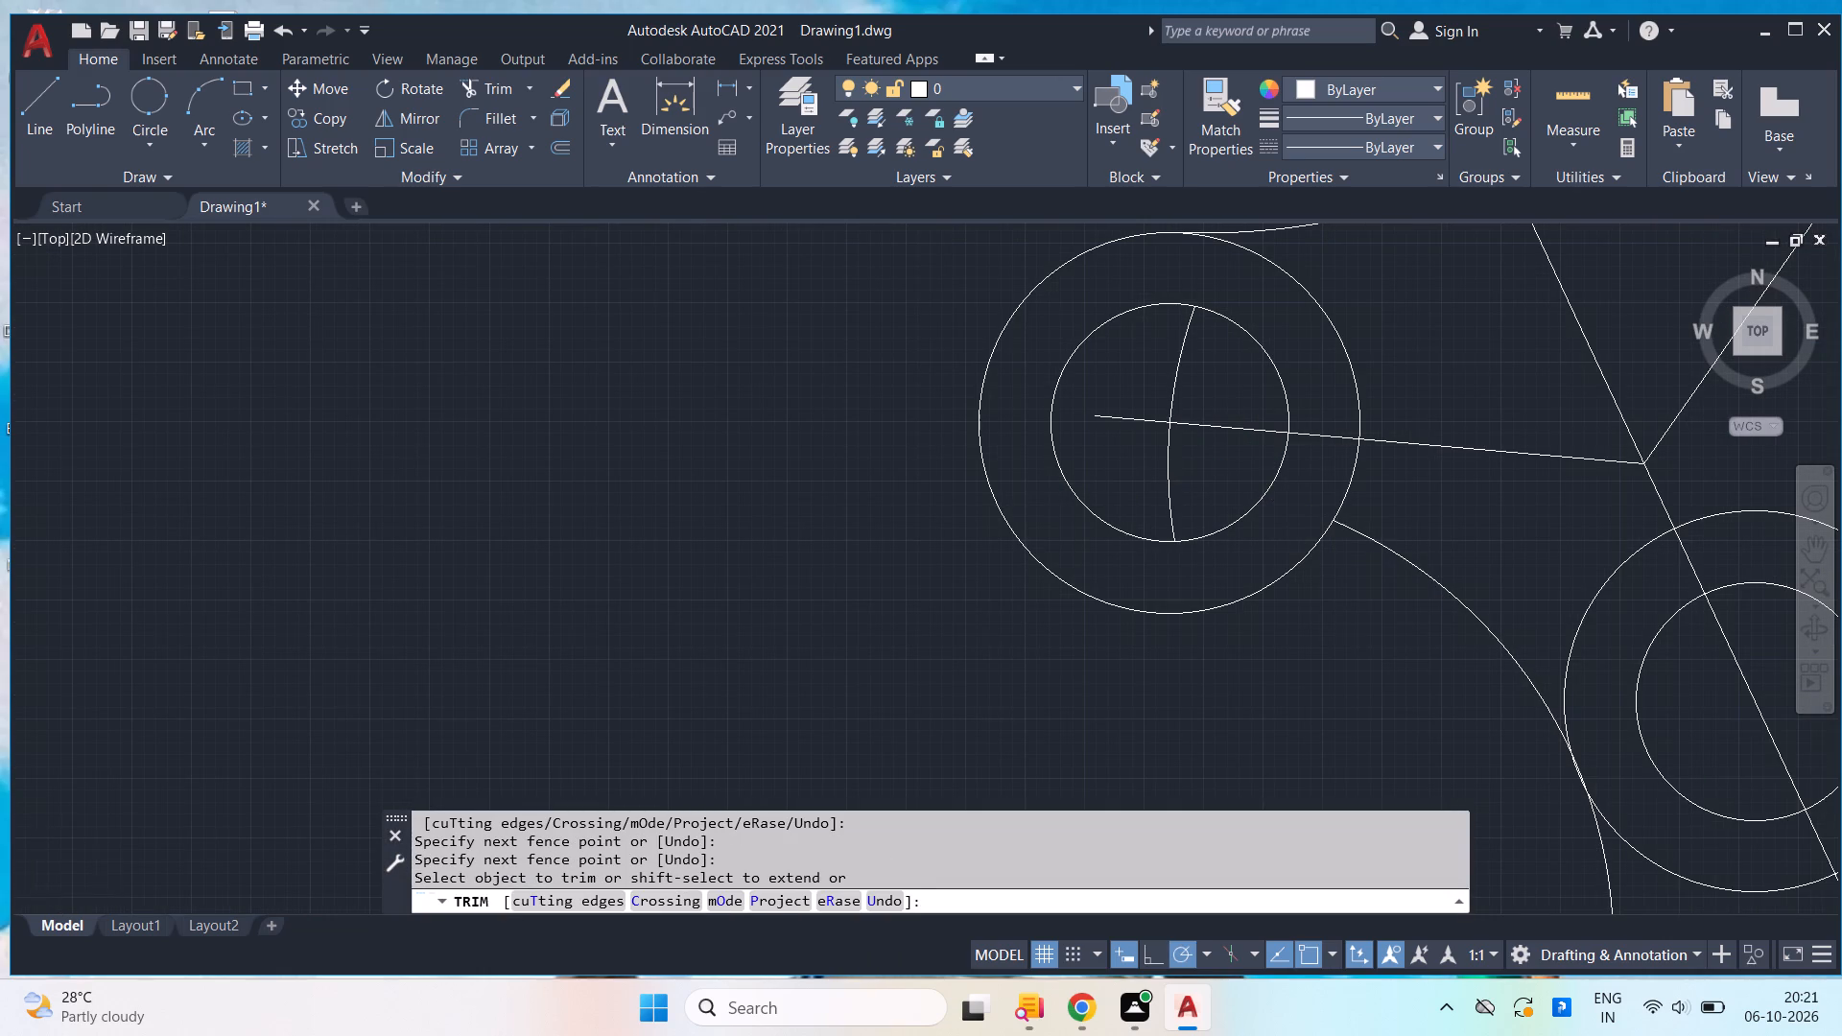
scroll(1640, 787, "up", 2)
scroll(1476, 762, "up", 2)
left_click(1434, 707)
scroll(1448, 696, "down", 6)
middle_click_drag(1482, 771, 1459, 570)
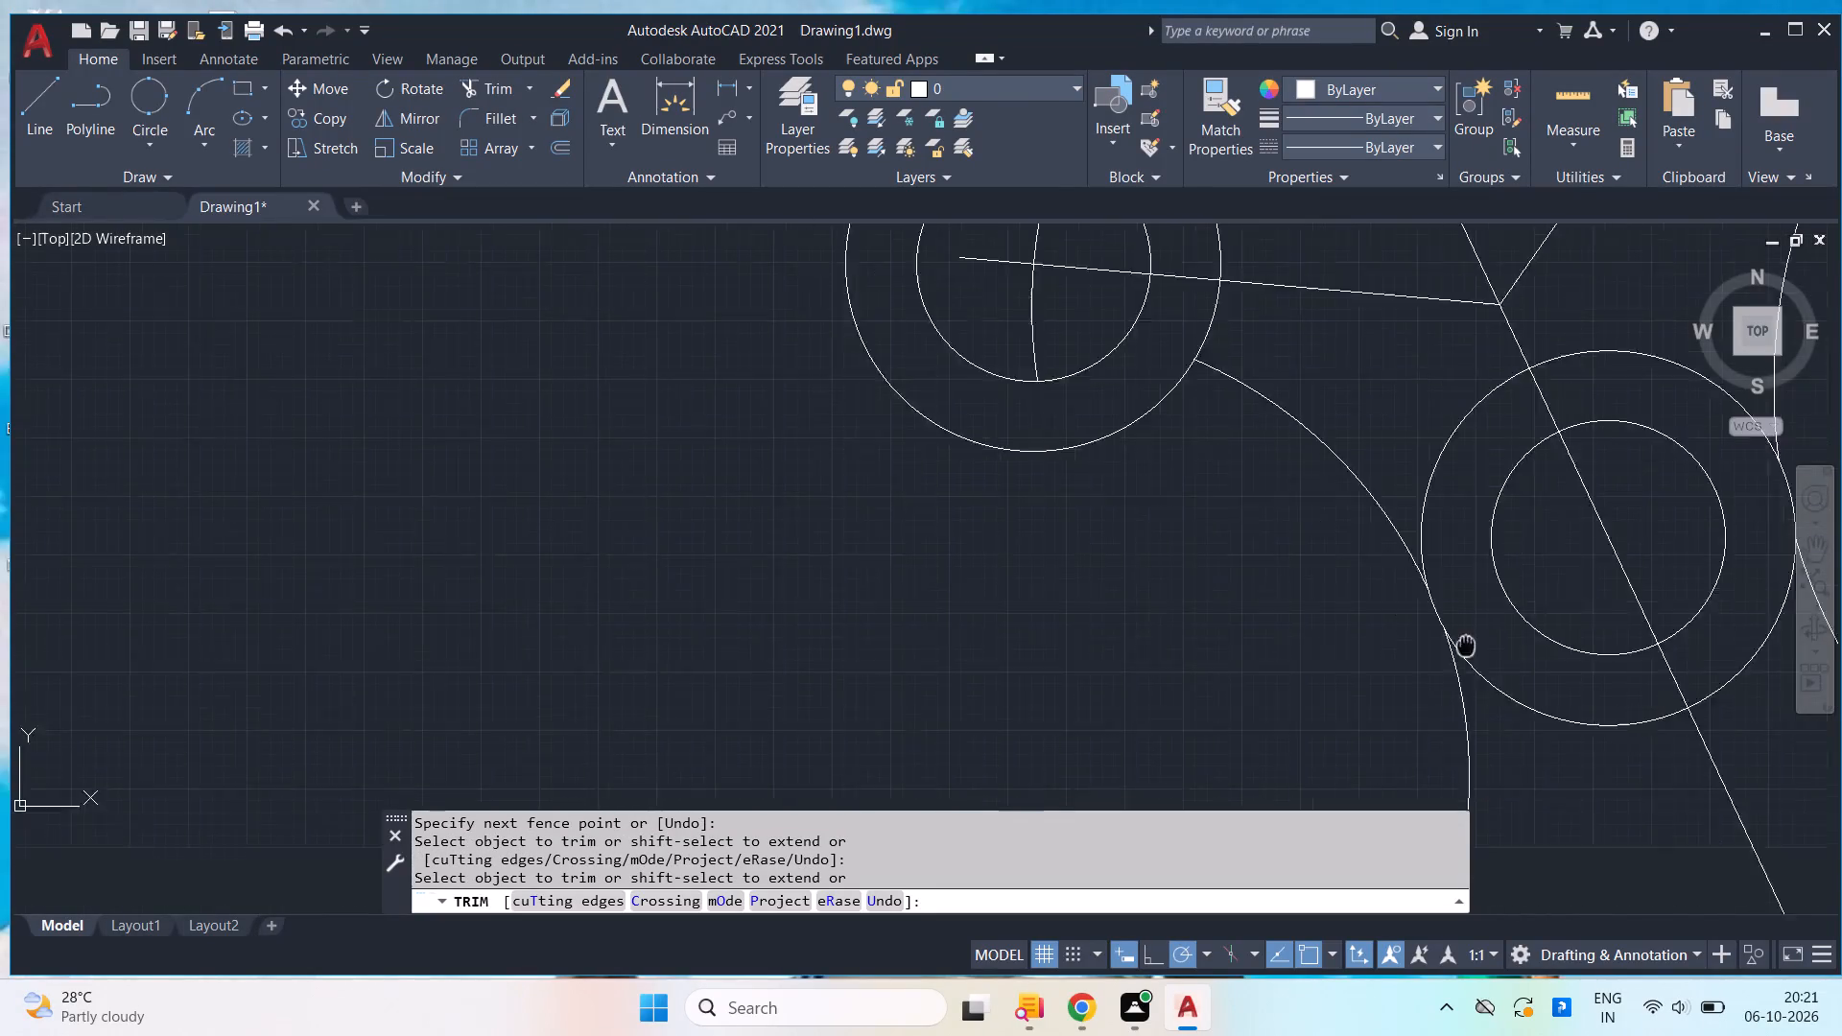
middle_click_drag(1459, 570, 1398, 64)
key("Escape")
Examine the trimmed arc's junction with the lower radius 8 circle and the overall outline.
scroll(1416, 571, "down", 4)
scroll(1405, 563, "up", 1)
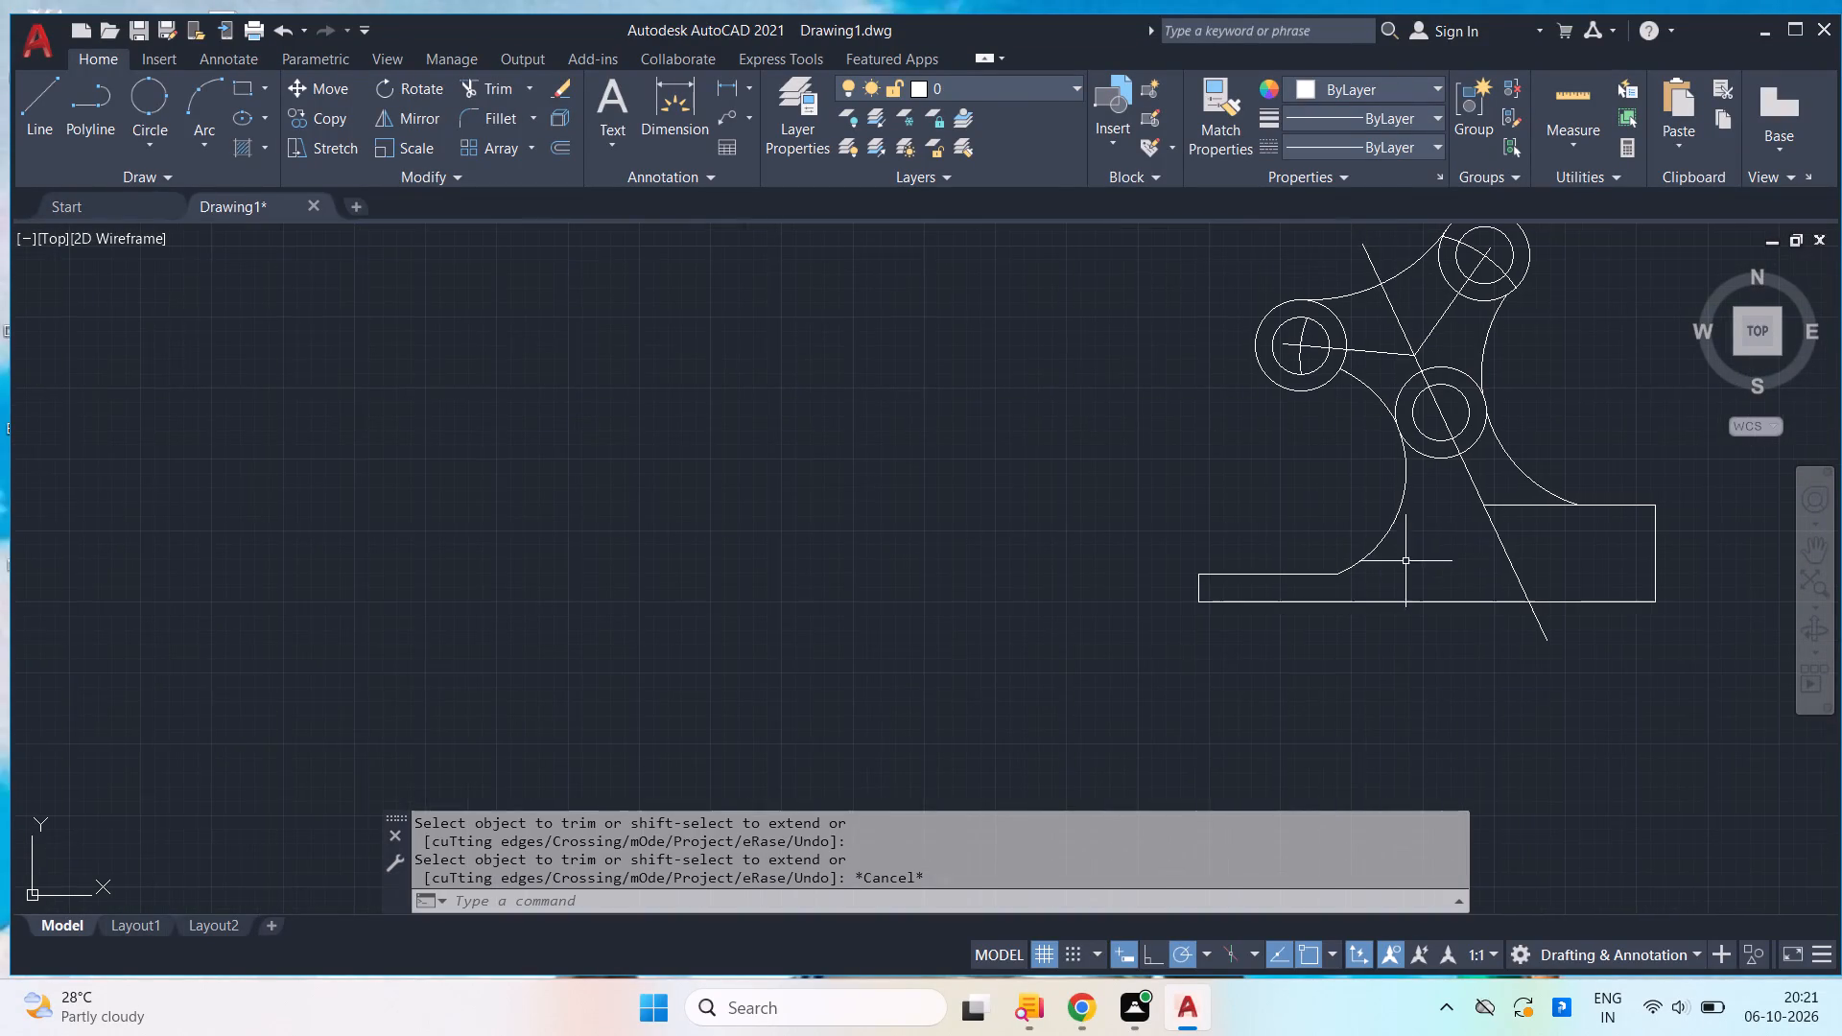
middle_click_drag(1526, 486, 1421, 594)
scroll(1347, 486, "up", 2)
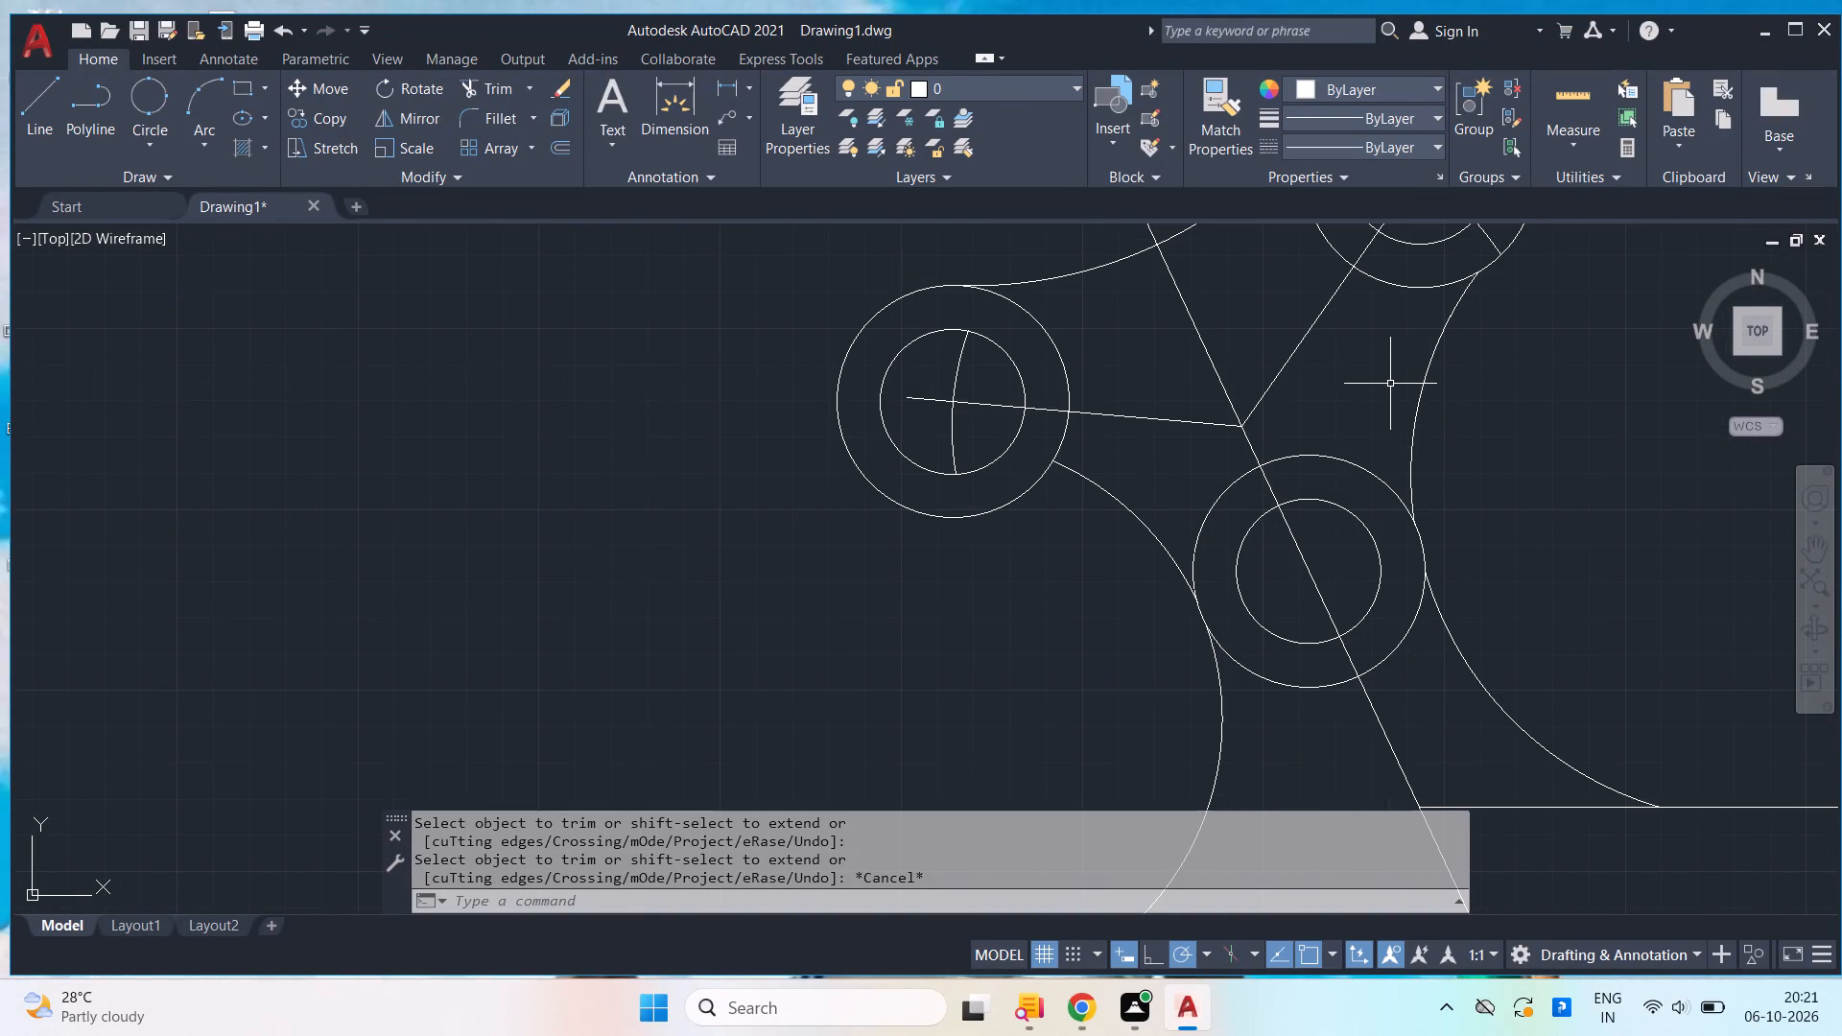
scroll(1215, 577, "up", 3)
scroll(1050, 712, "up", 3)
middle_click_drag(1051, 701, 1056, 599)
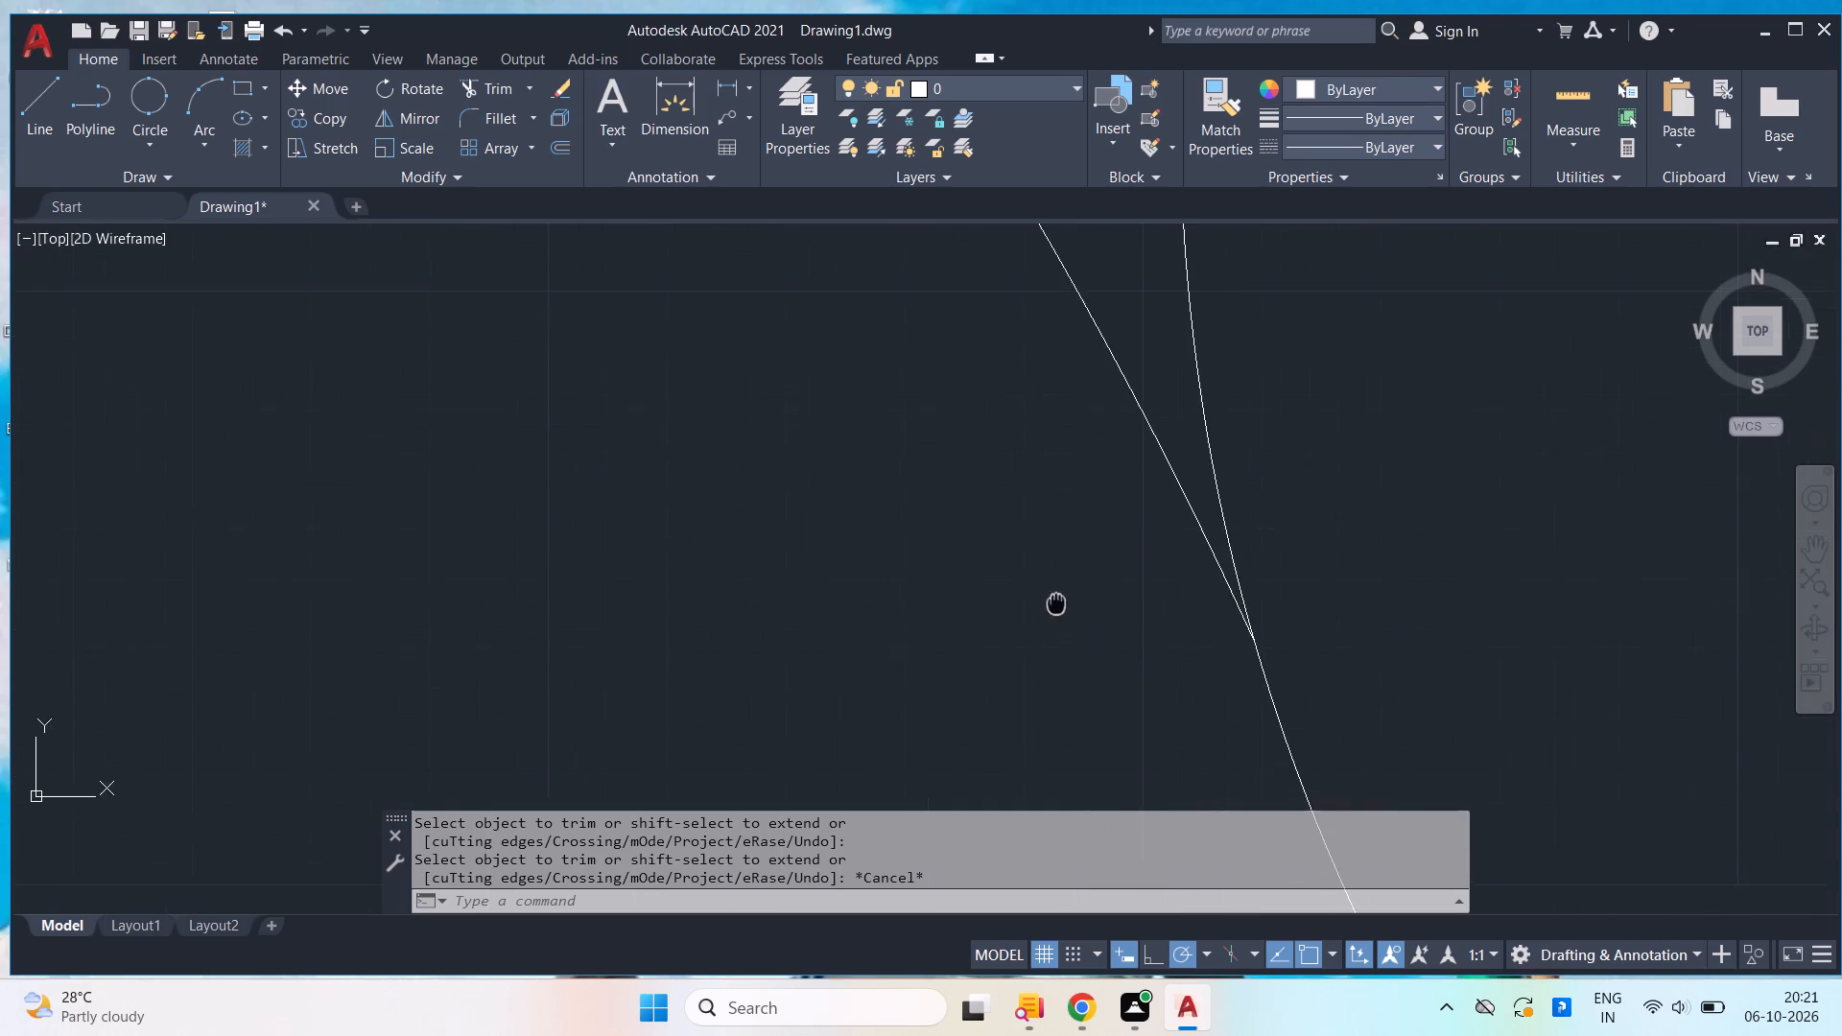
scroll(1058, 599, "down", 4)
scroll(1171, 579, "down", 3)
middle_click_drag(1378, 580, 1394, 529)
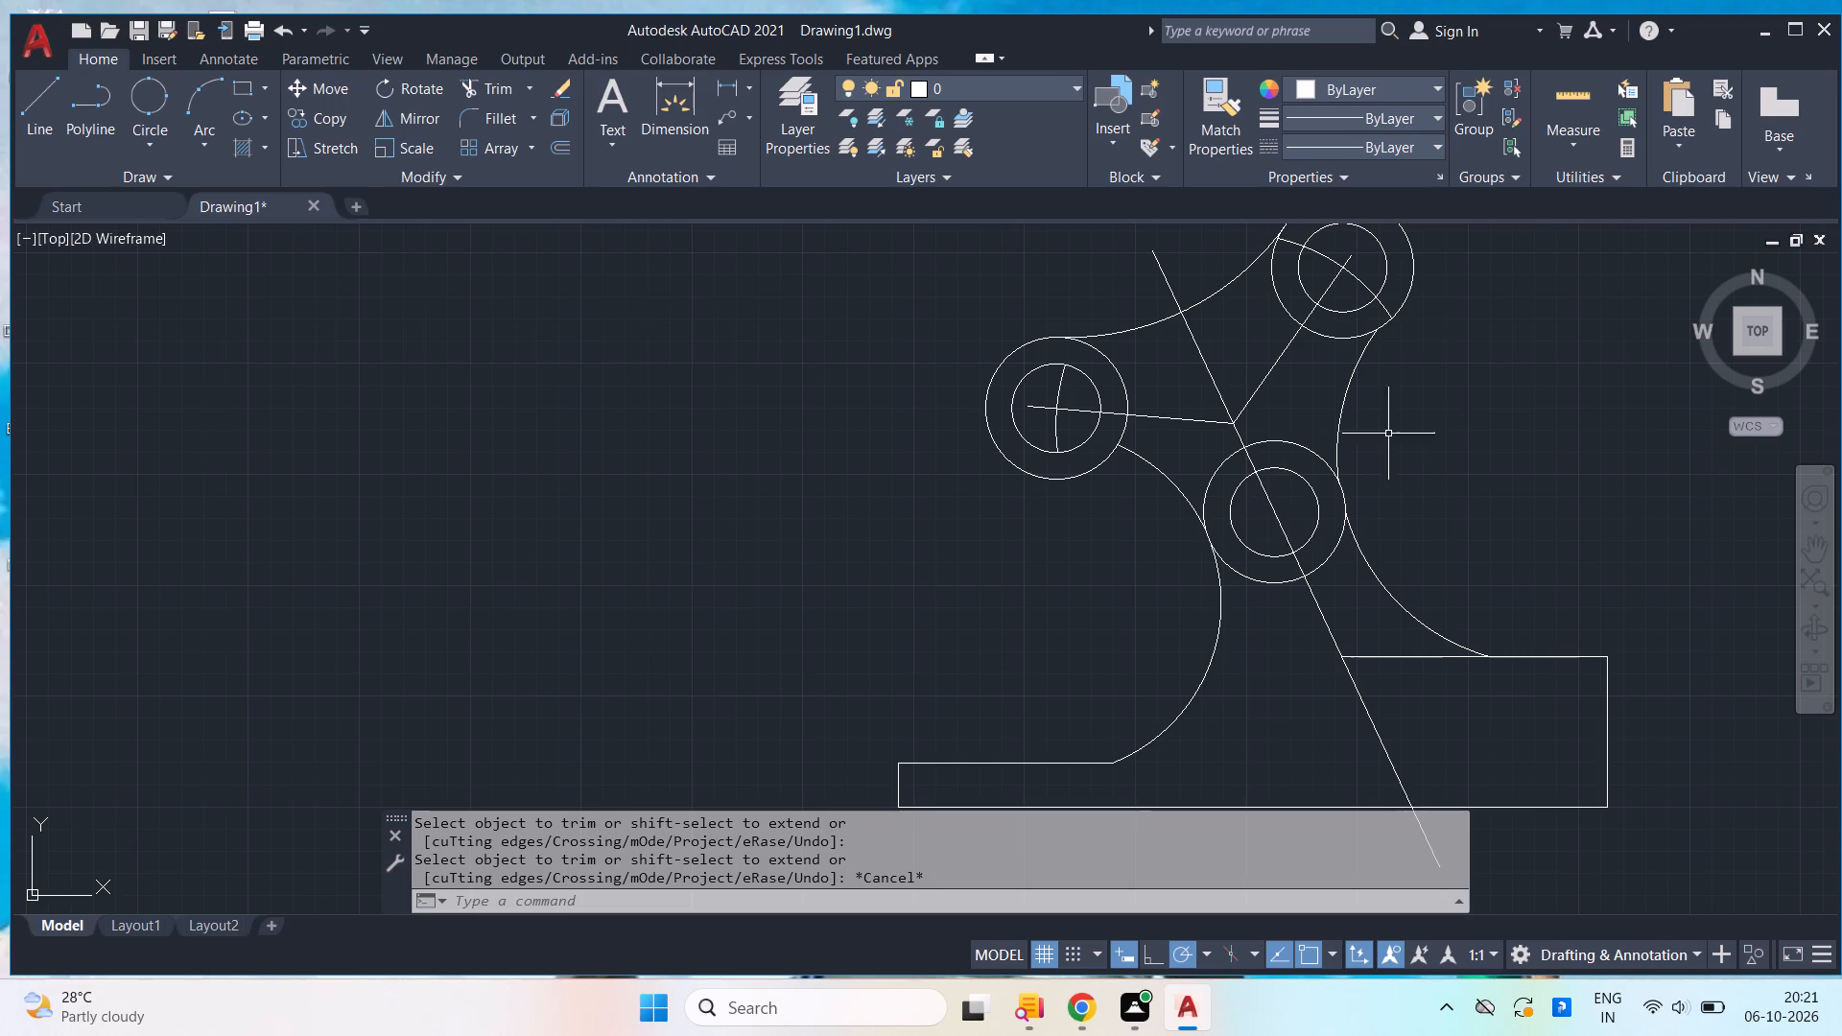
Add a radius dimension to the outer circle of the lower concentric pair, placing it to the circle's right.
middle_click_drag(1392, 474, 1201, 390)
scroll(1392, 492, "down", 1)
scroll(1358, 491, "up", 1)
type("dim")
left_click(664, 704)
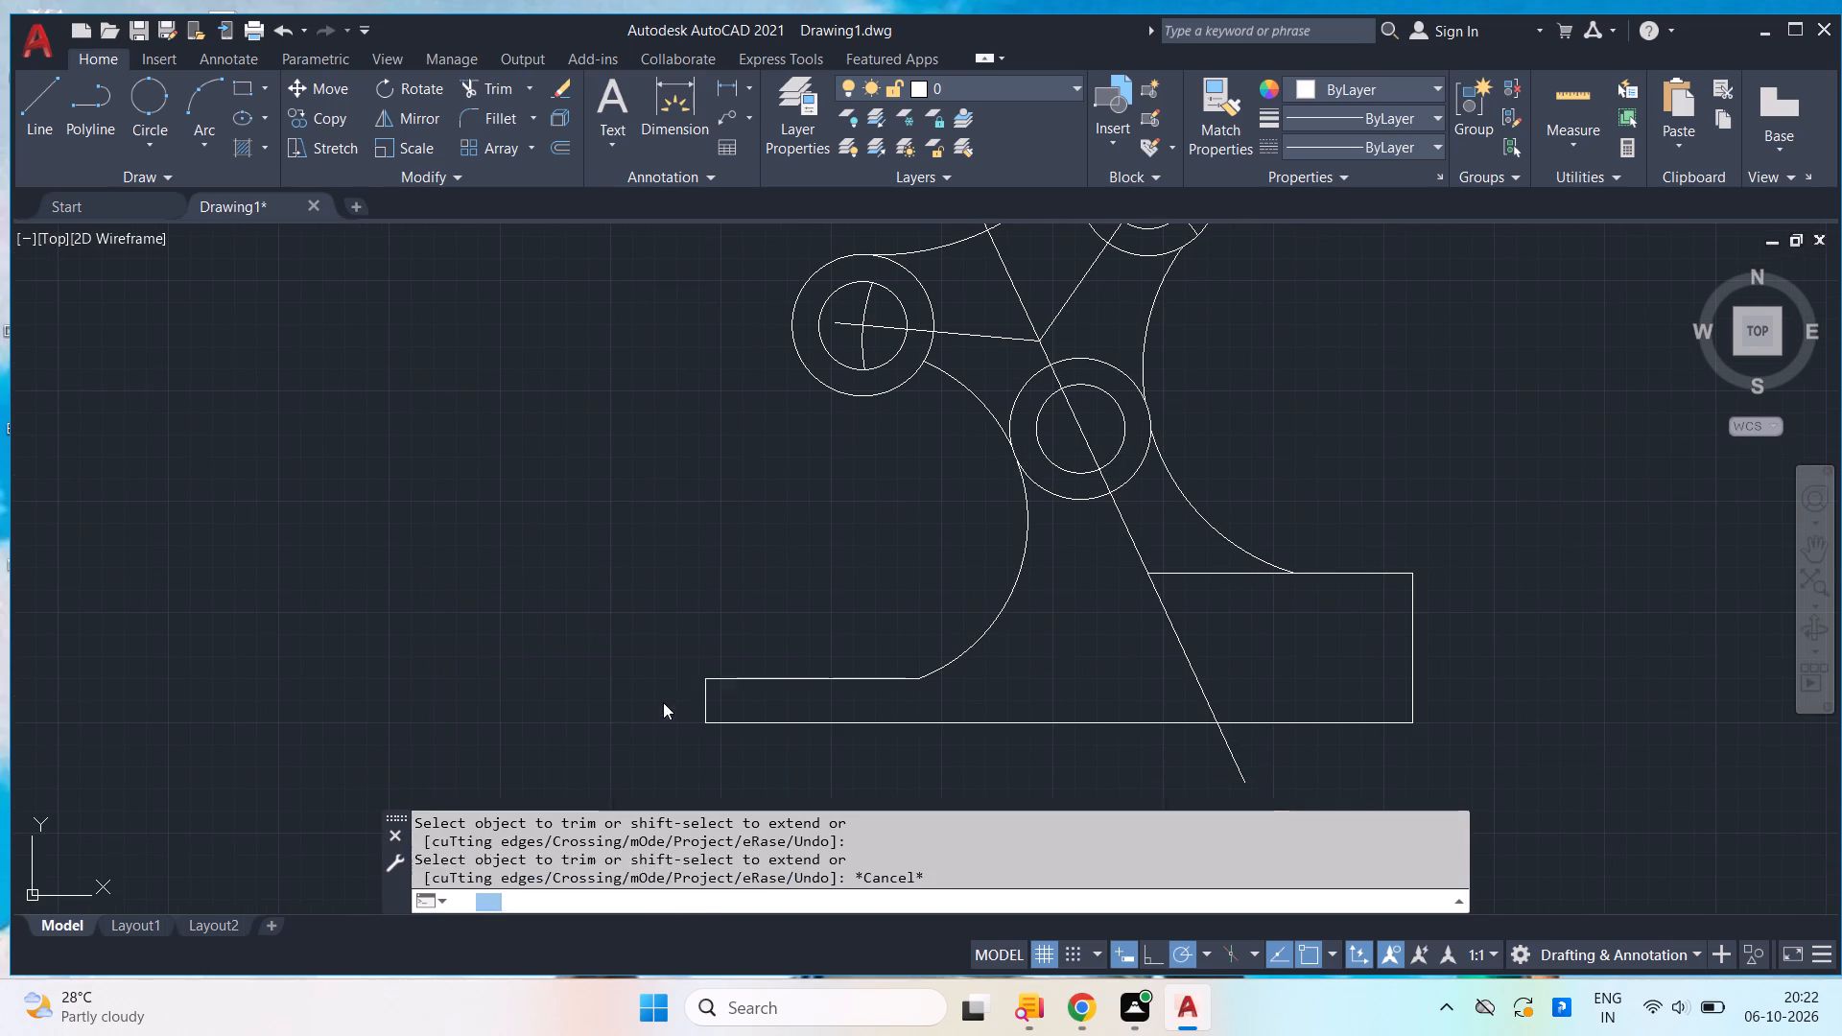
left_click(1144, 458)
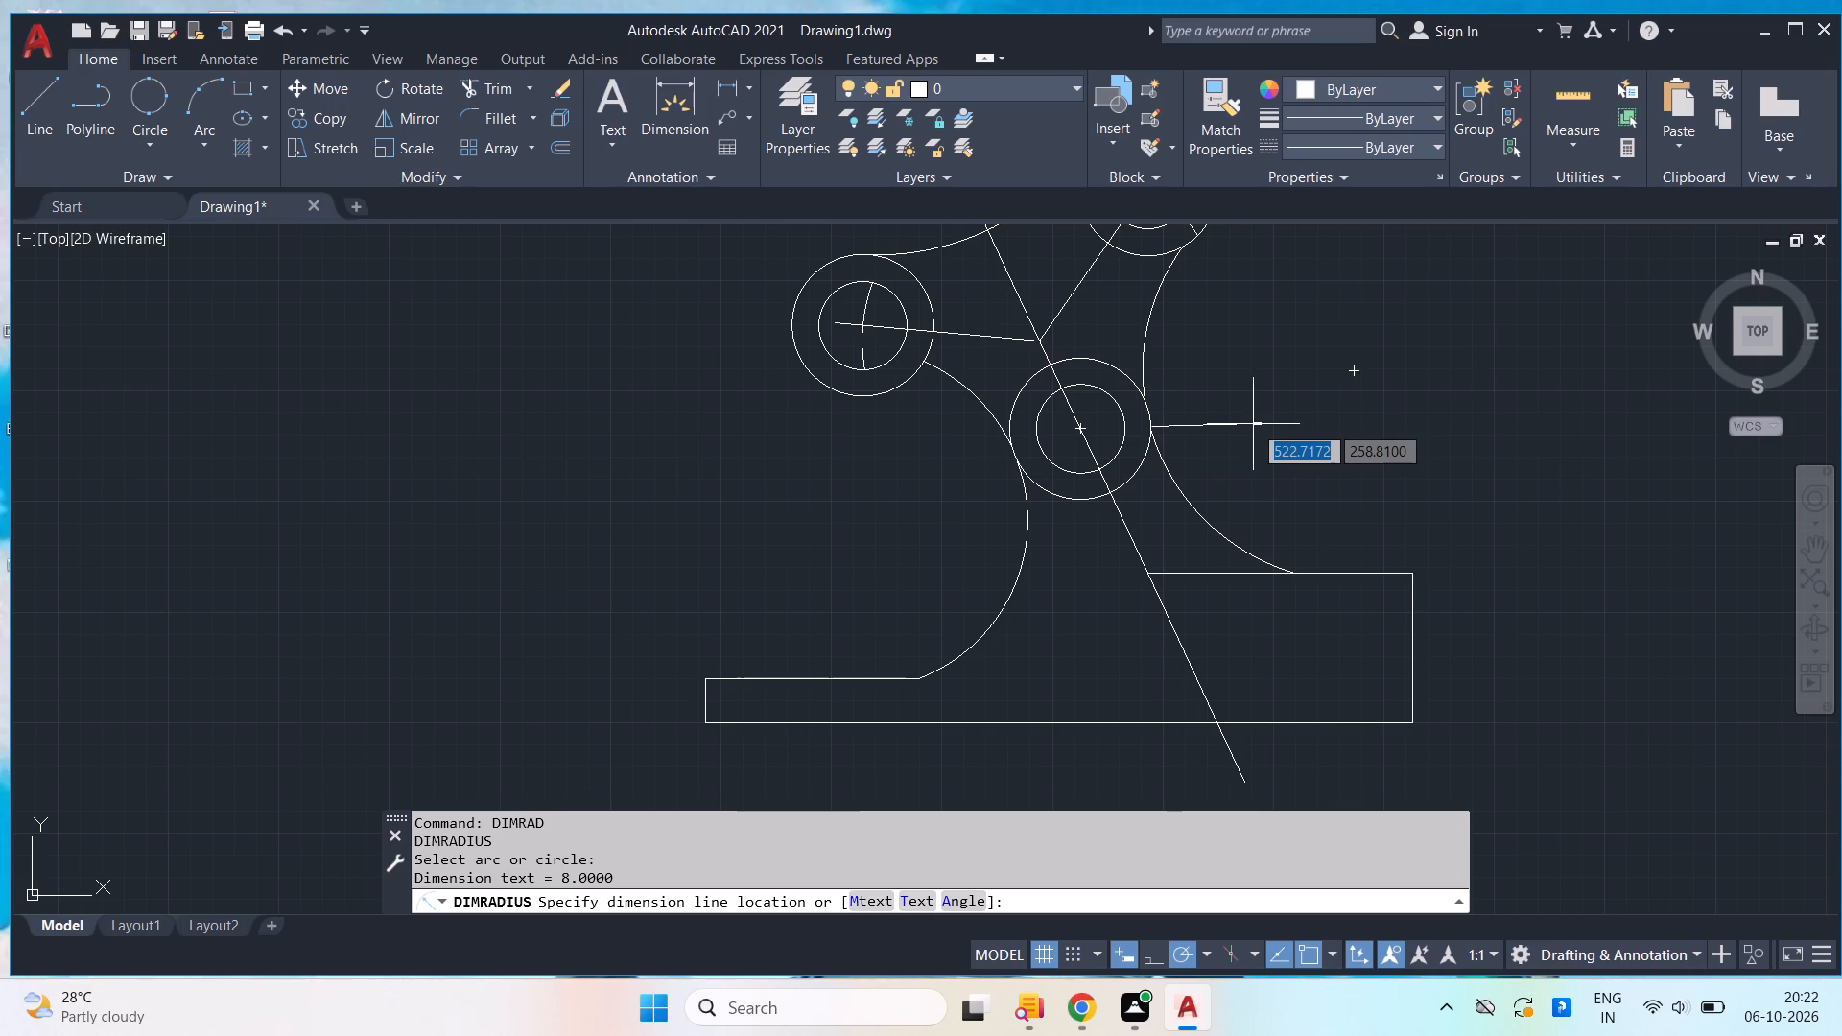
left_click(1253, 424)
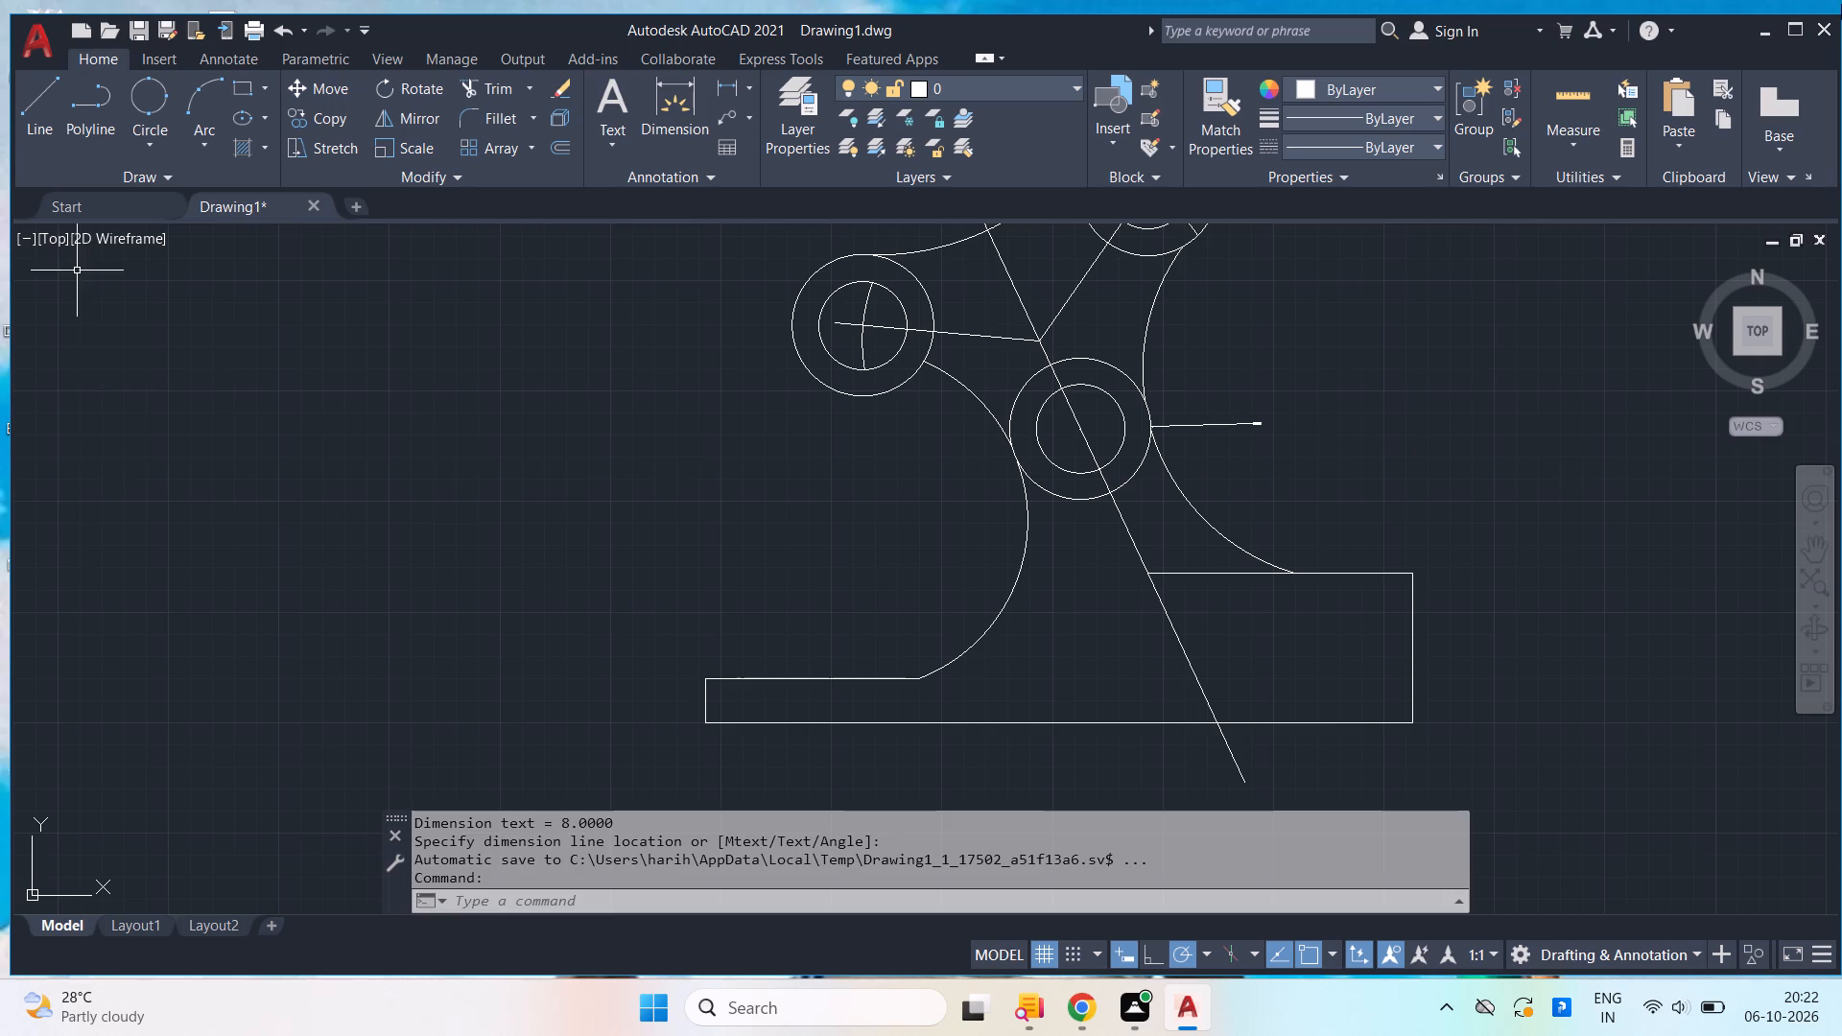
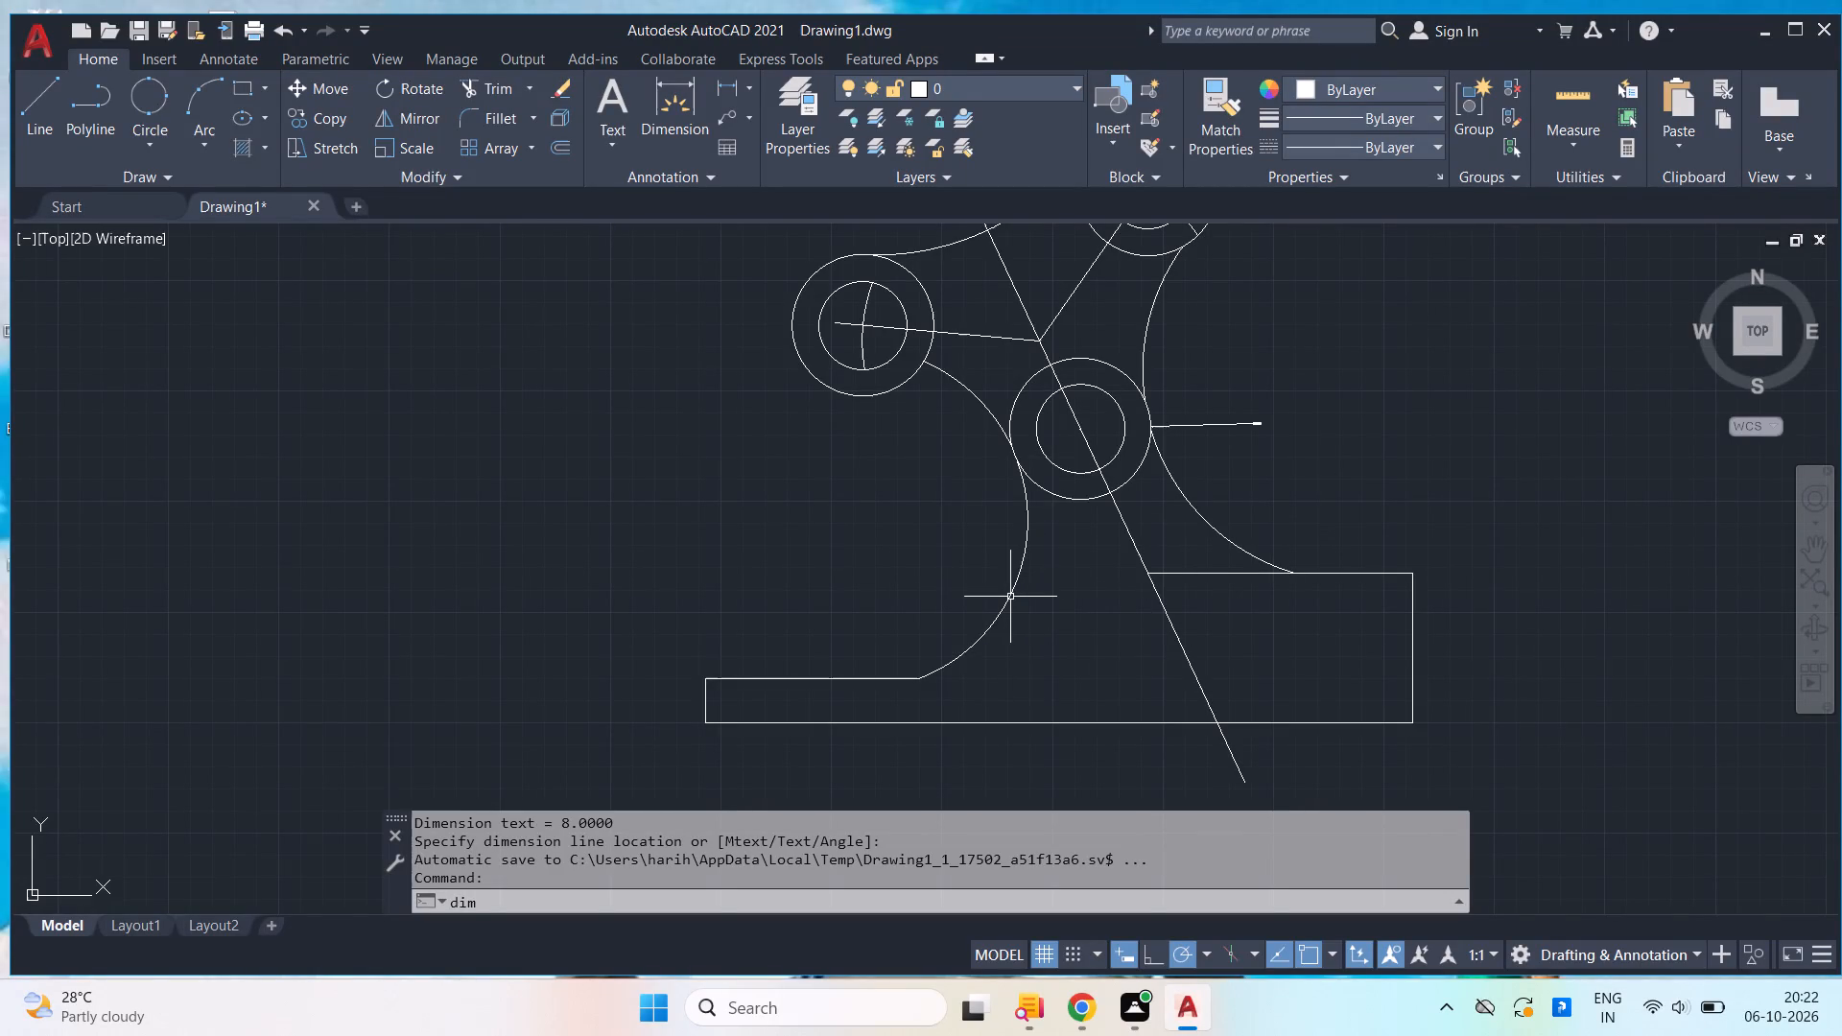
Modify the Standard dimension style to use an arrow size of 2.5.
key("BackSpace")
key("BackSpace")
key("Return")
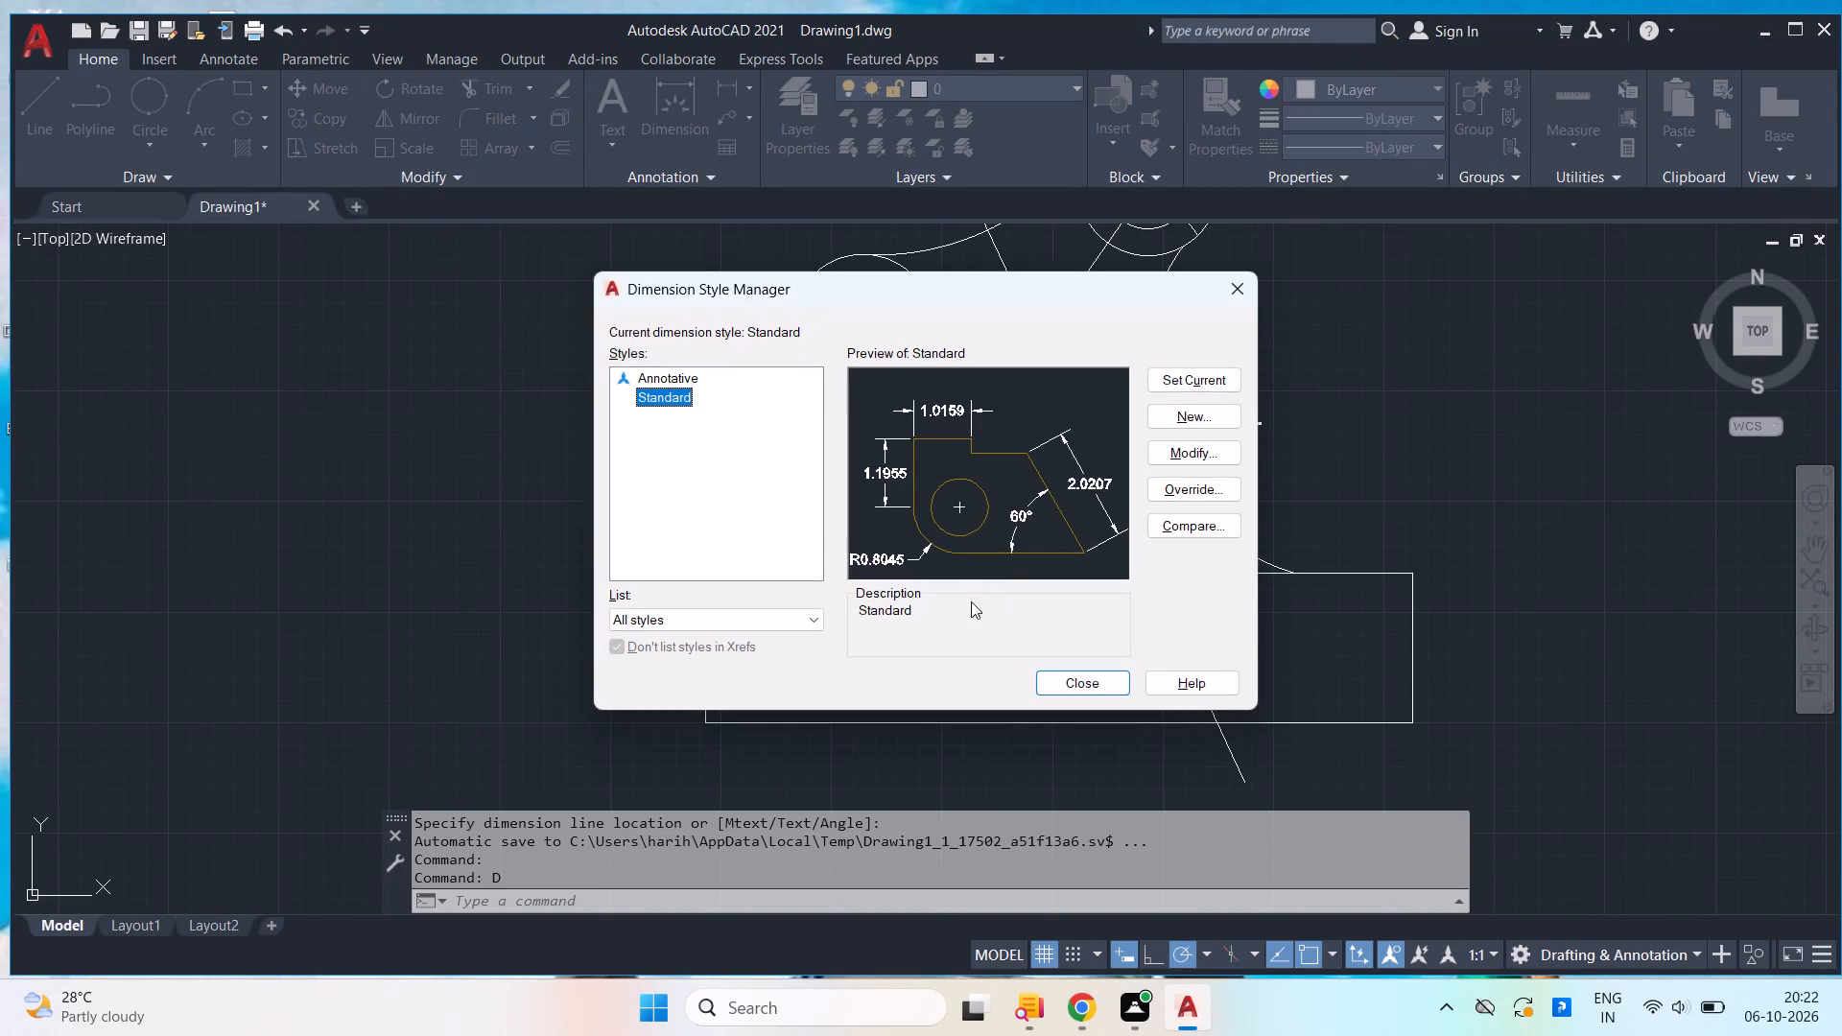
left_click(1173, 460)
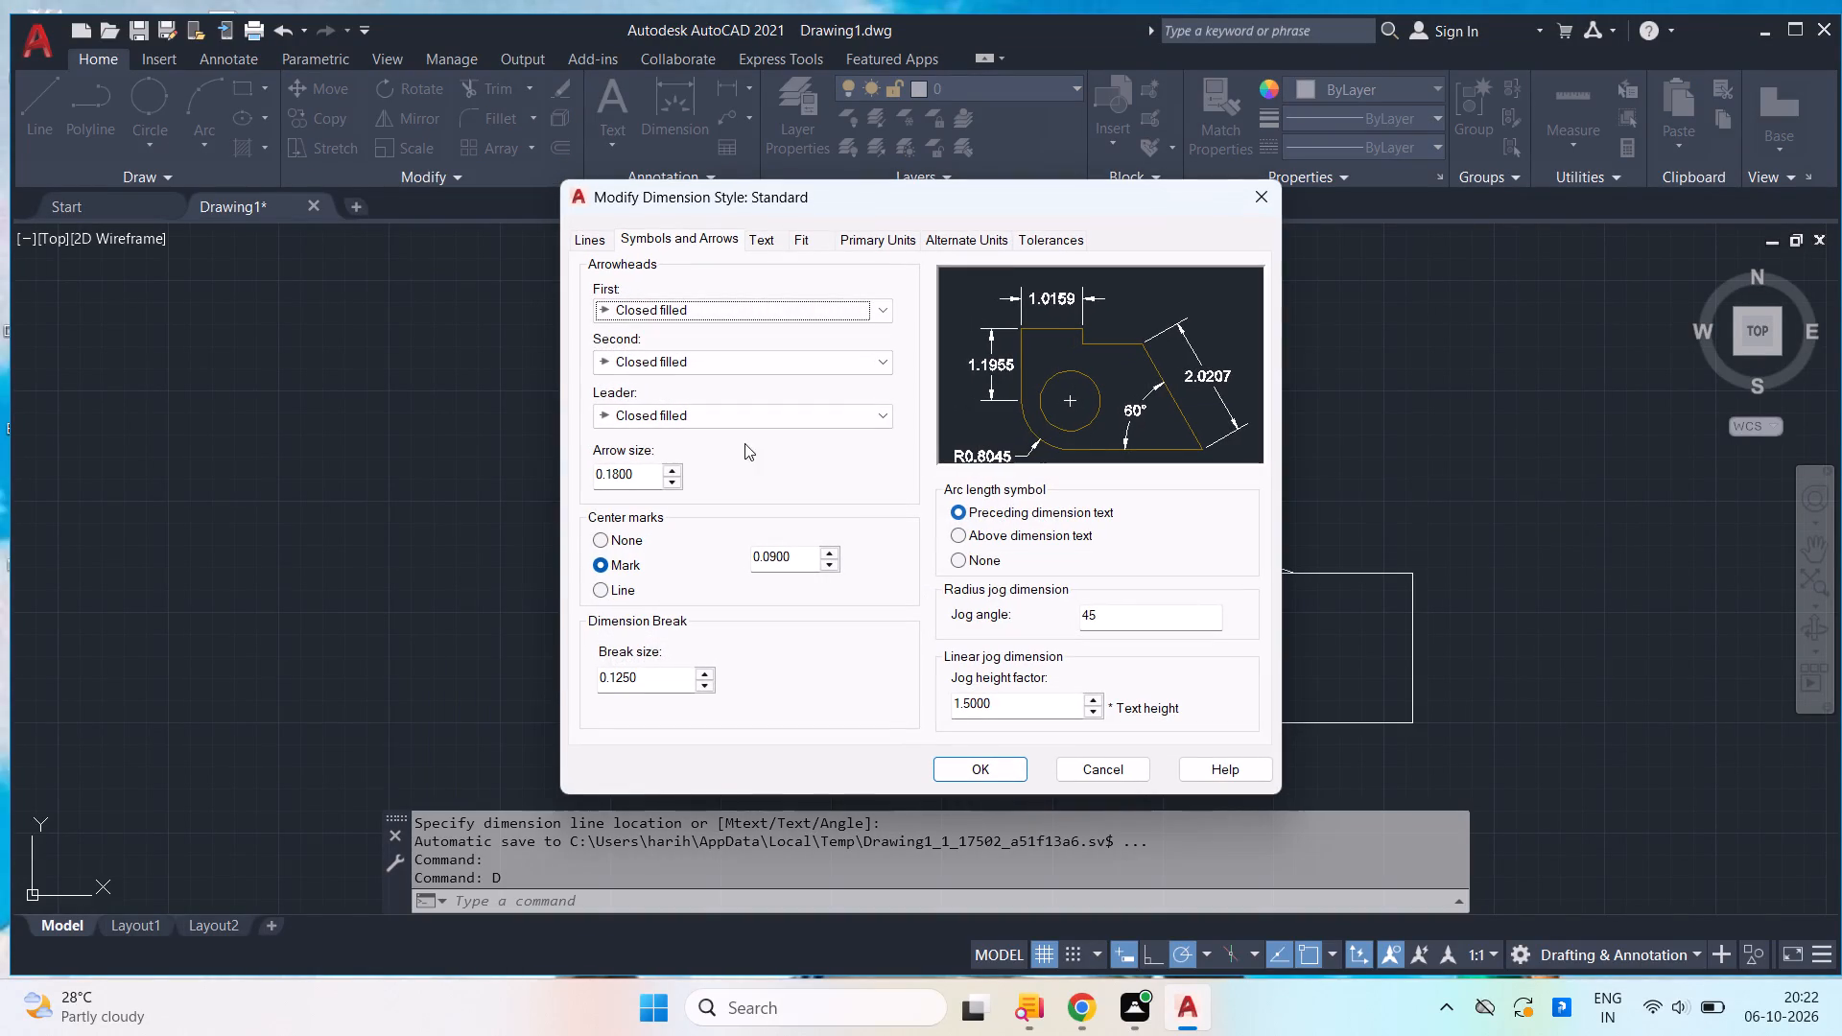
left_click(655, 484)
key("BackSpace")
key("BackSpace")
key("BackSpace")
key("BackSpace")
key("BackSpace")
key("BackSpace")
key("BackSpace")
key("BackSpace")
key("BackSpace")
key("BackSpace")
key("BackSpace")
key("BackSpace")
key("BackSpace")
key("BackSpace")
key("BackSpace")
key("BackSpace")
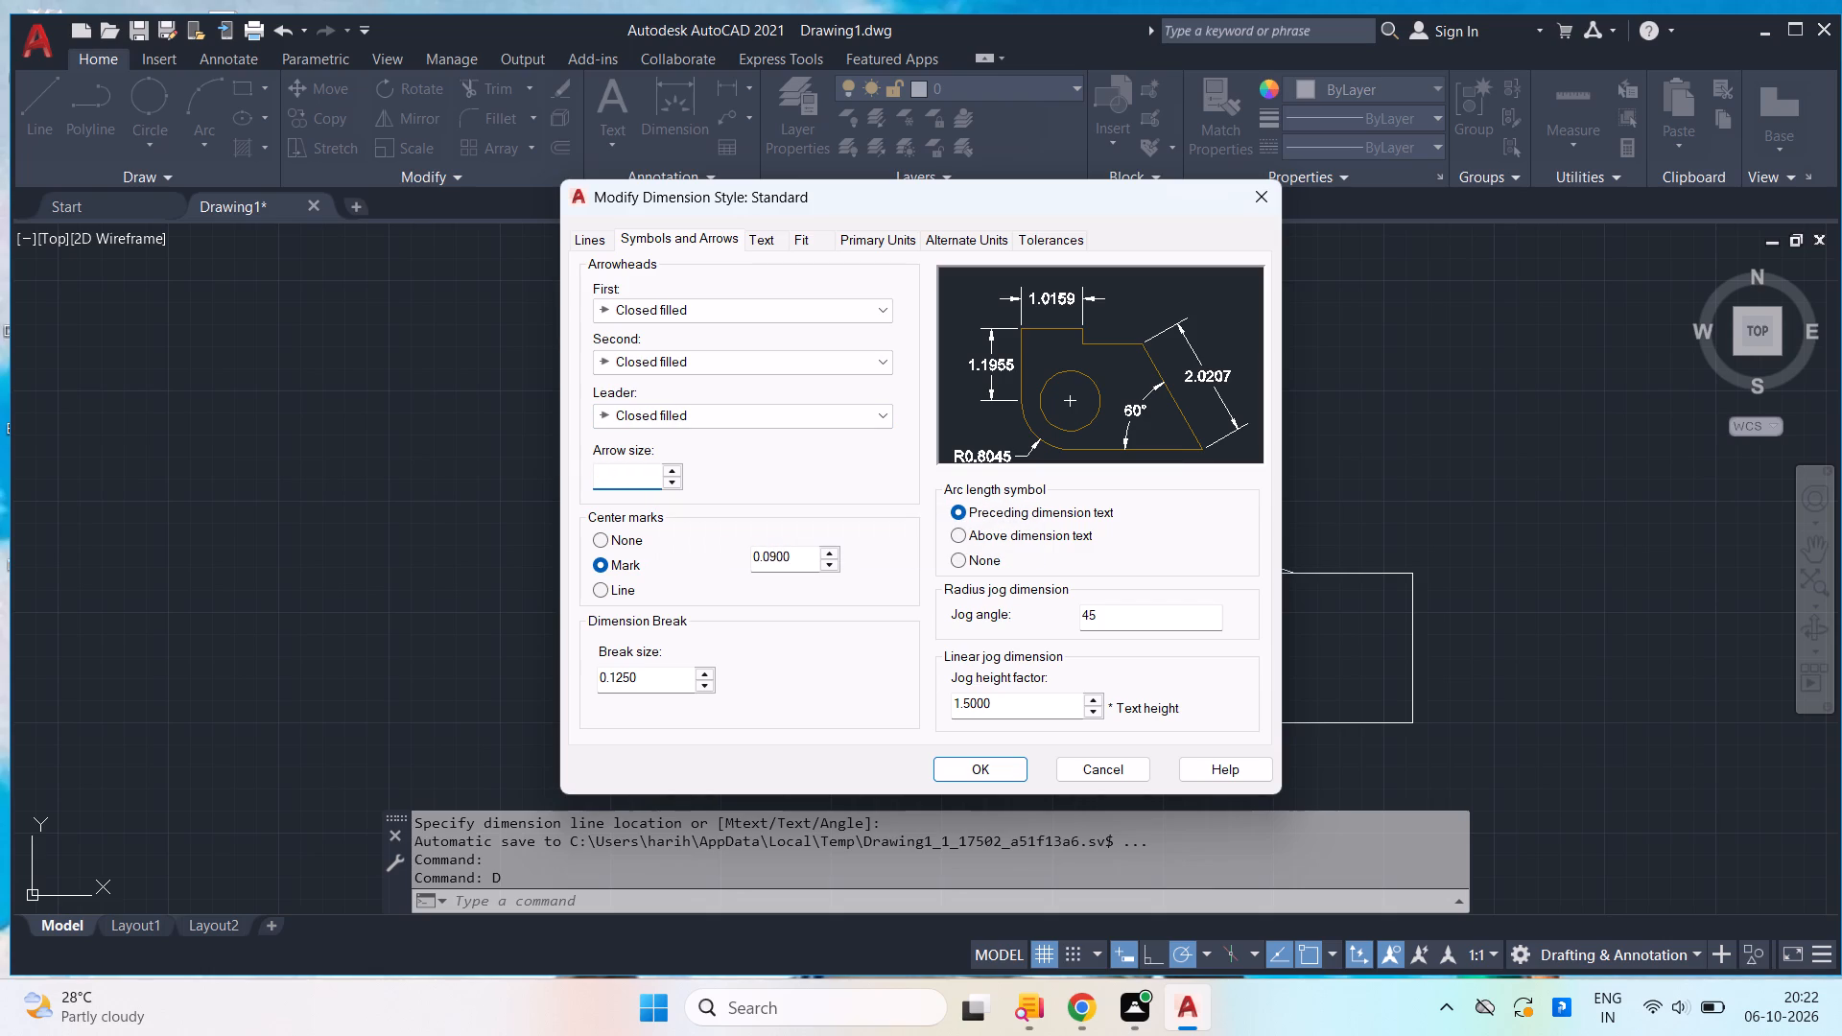
type("2.5")
key("Return")
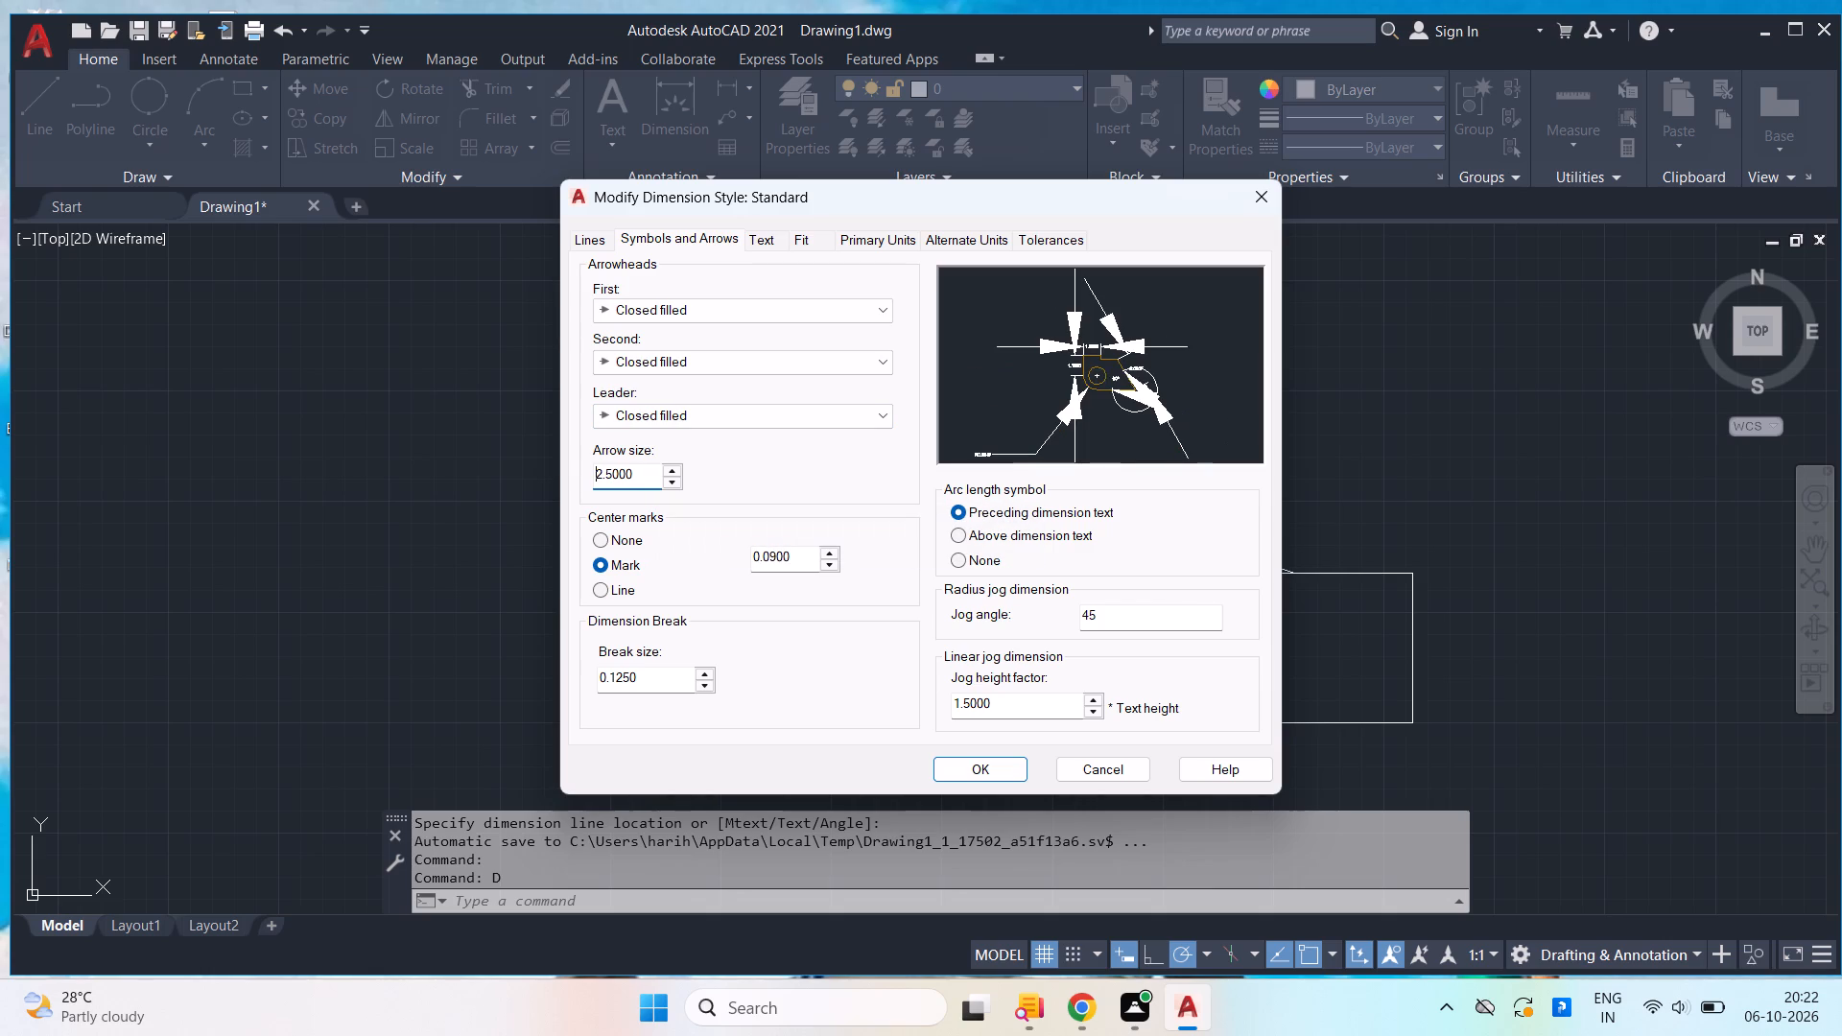
Set the Standard dimension style's text height to 3, then apply the changes and leave the style manager.
left_click(757, 246)
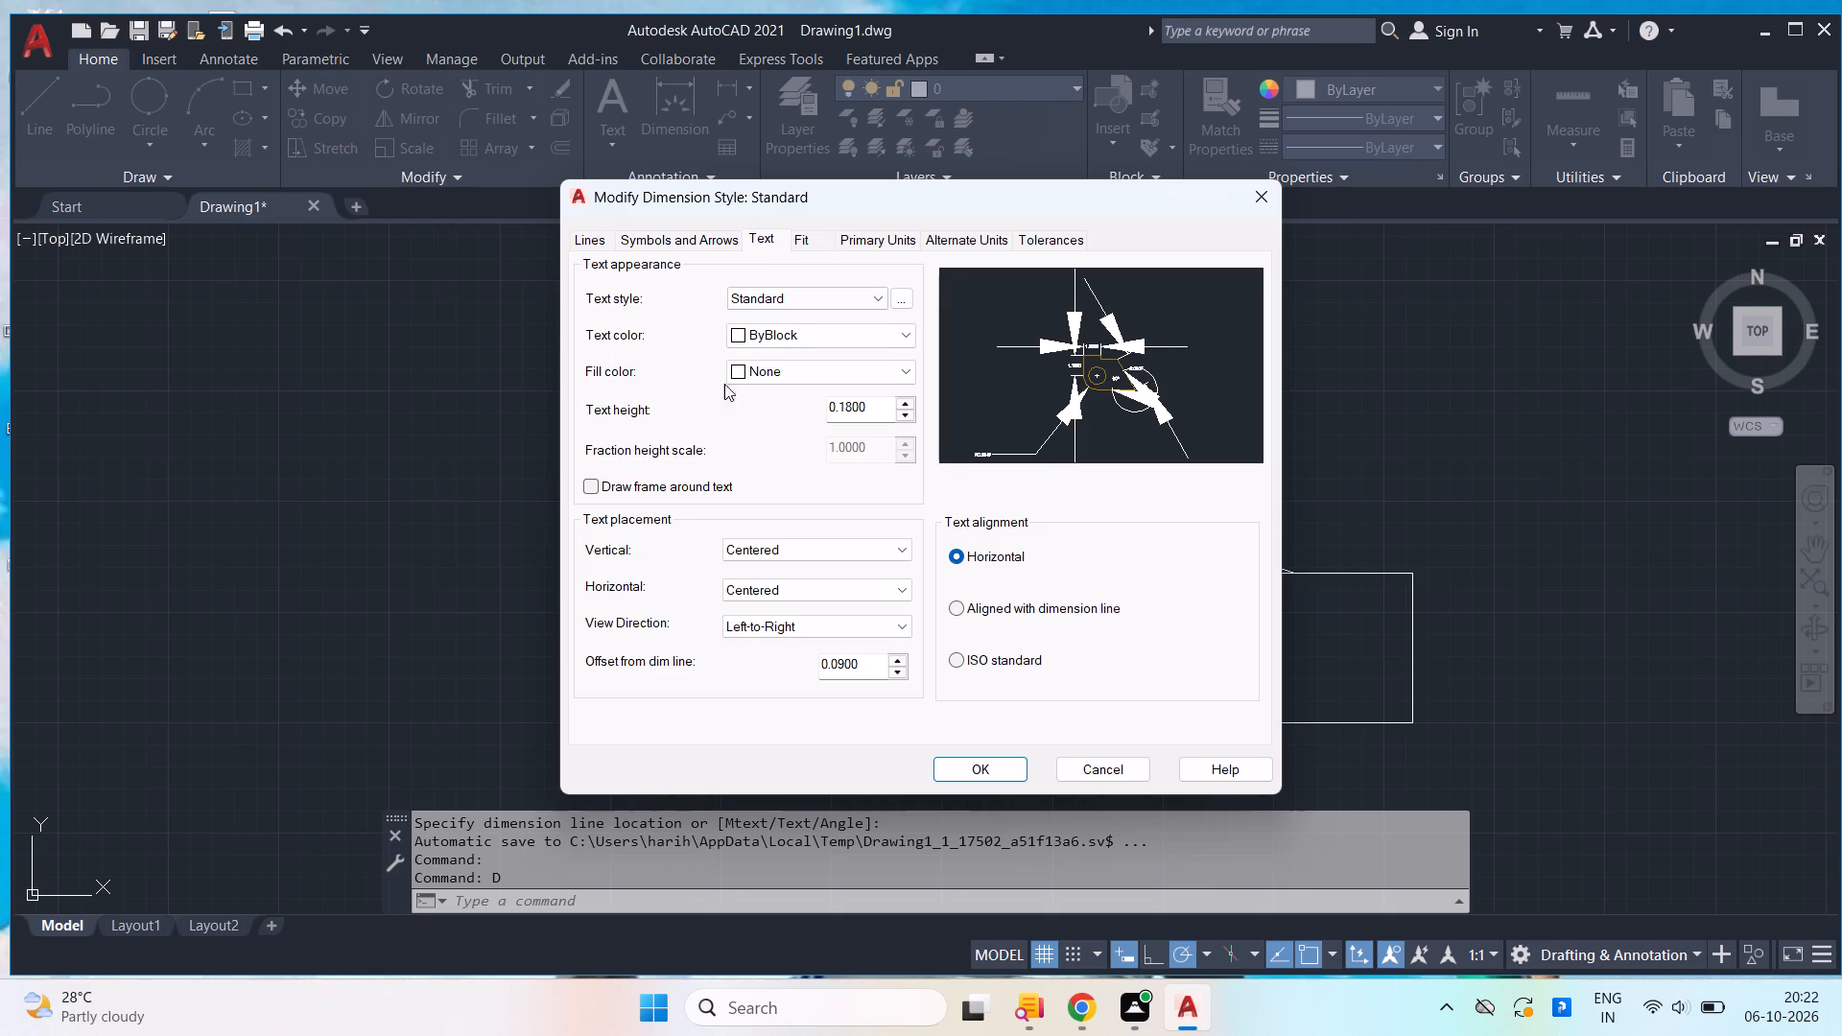
left_click(862, 403)
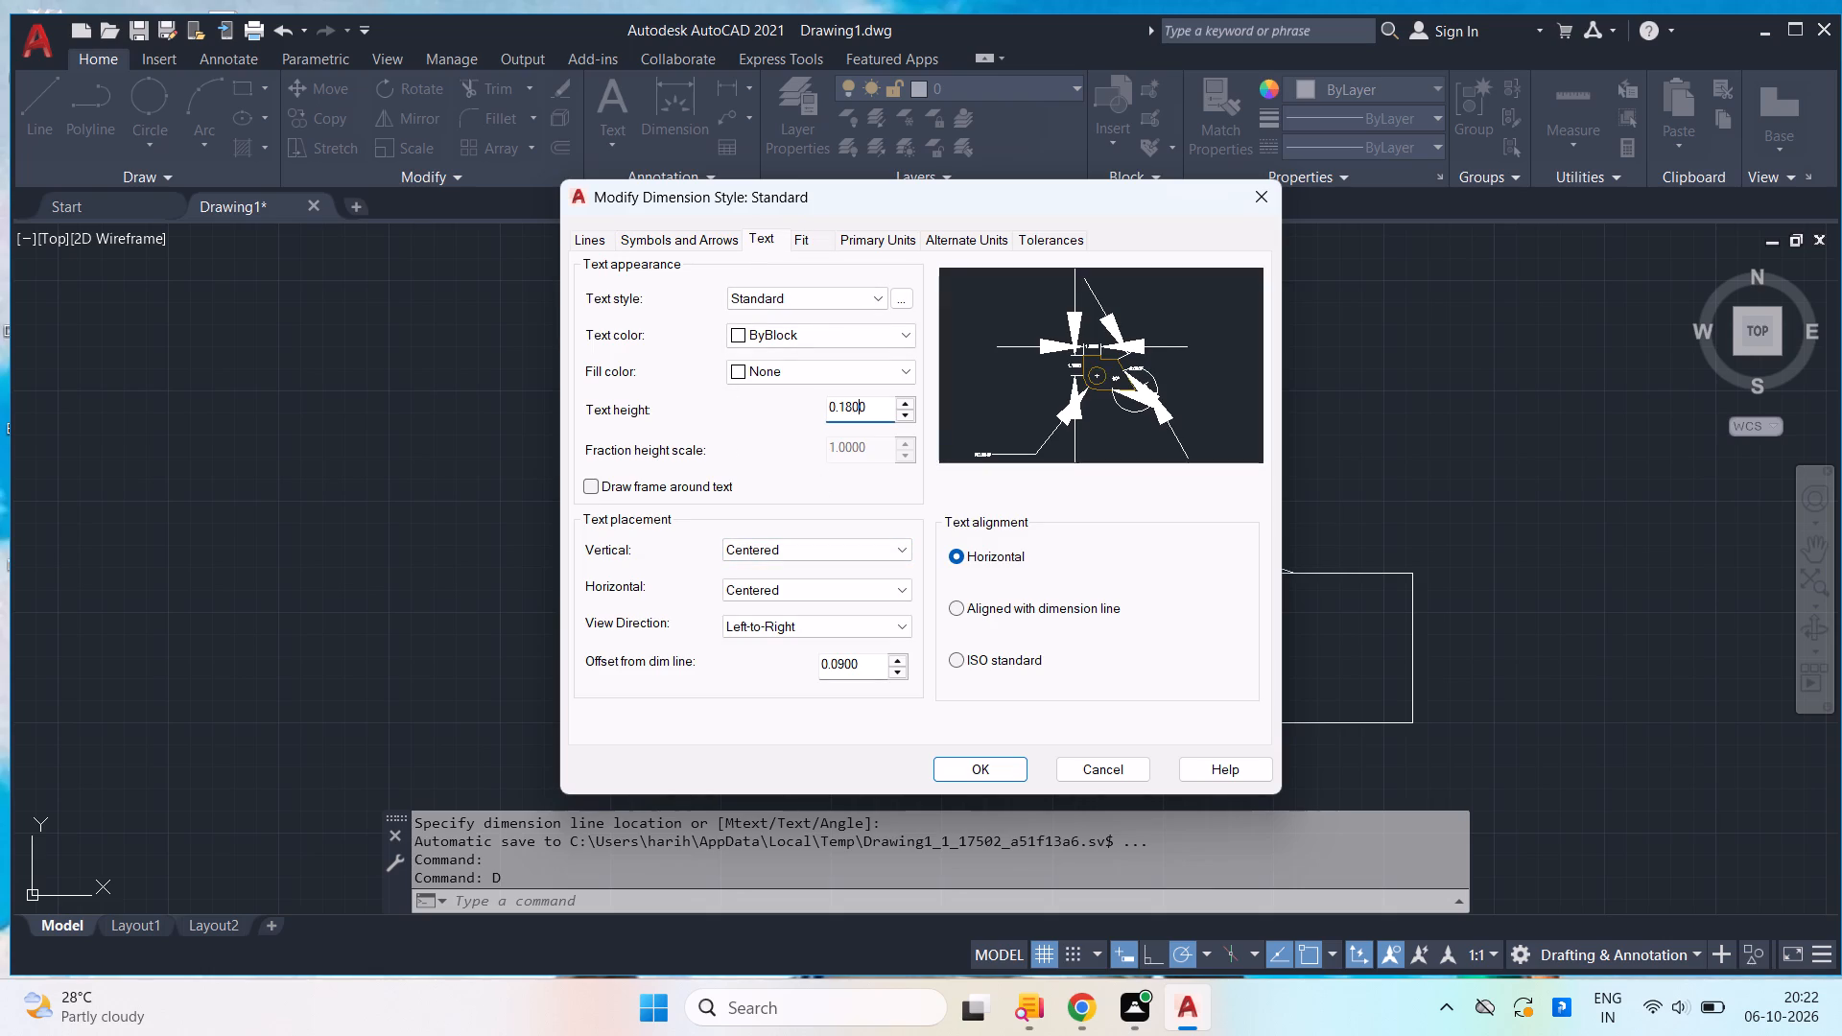
left_click(879, 410)
key("BackSpace")
key("BackSpace")
key("BackSpace")
key("BackSpace")
key("BackSpace")
key("BackSpace")
key("BackSpace")
key("BackSpace")
key("BackSpace")
key("BackSpace")
key("BackSpace")
key("BackSpace")
key("BackSpace")
key("3")
key("Return")
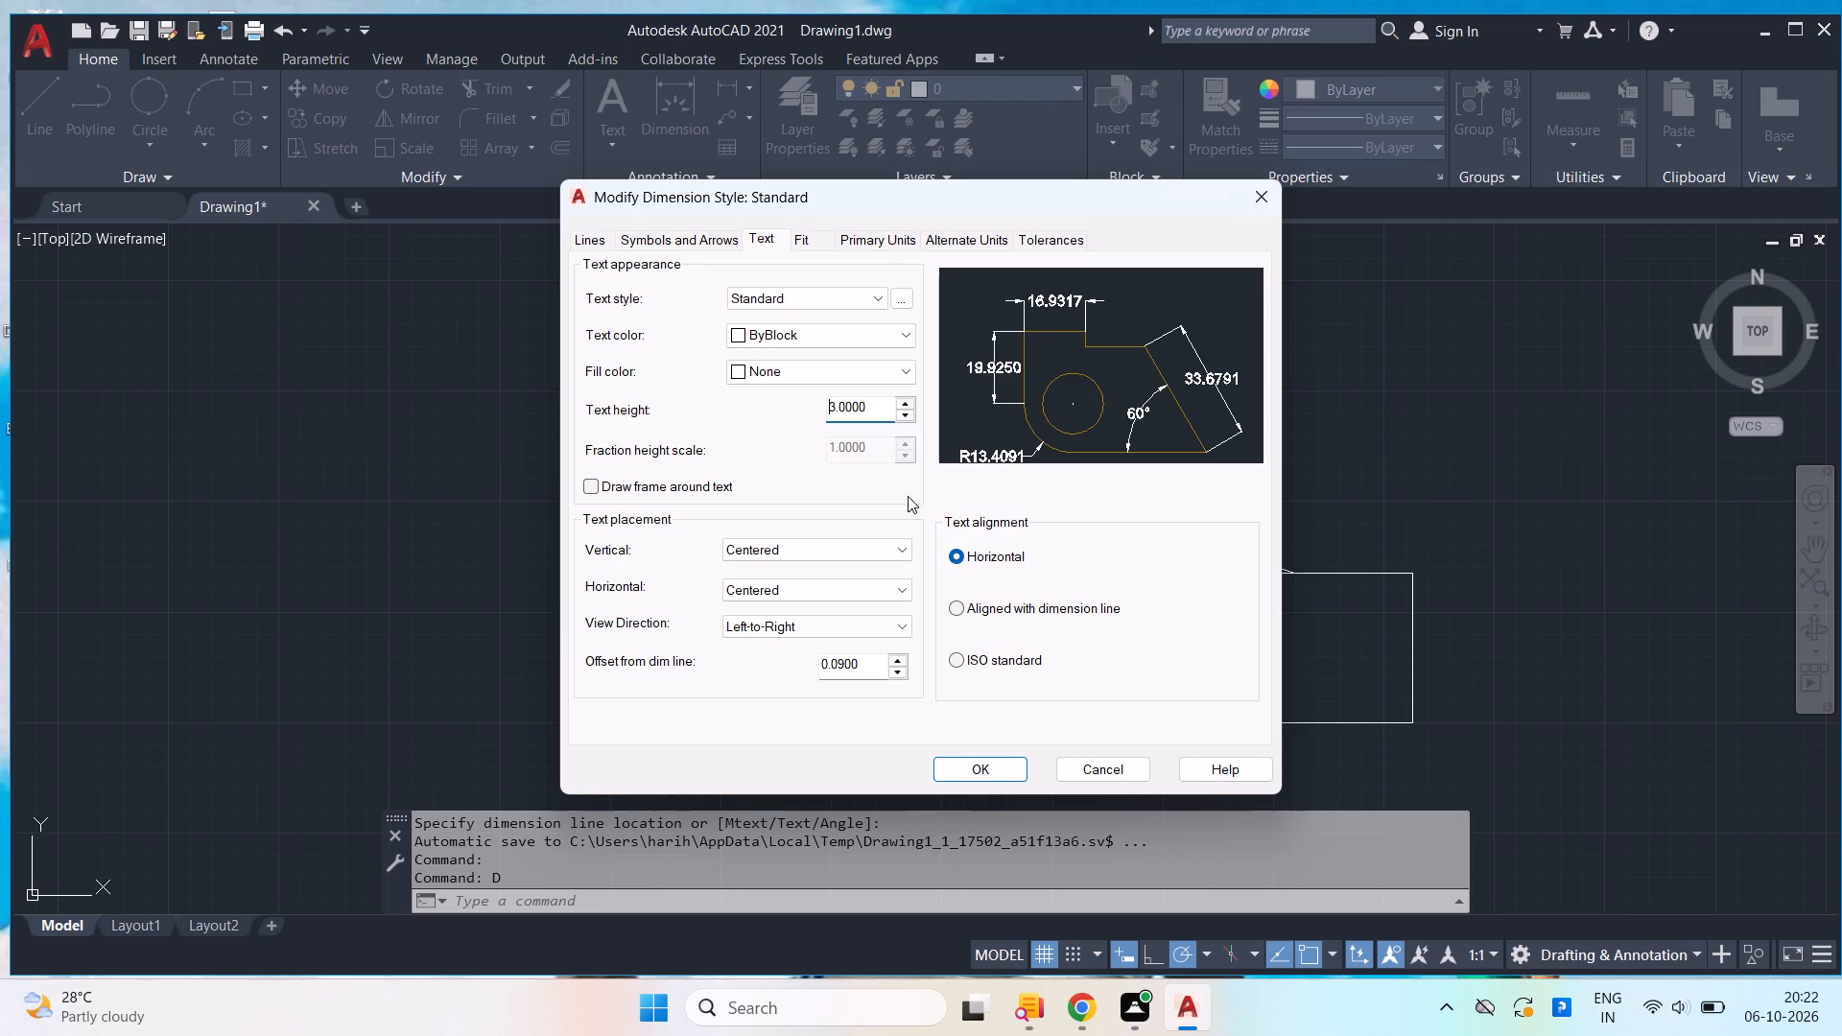
left_click(978, 780)
left_click(1076, 688)
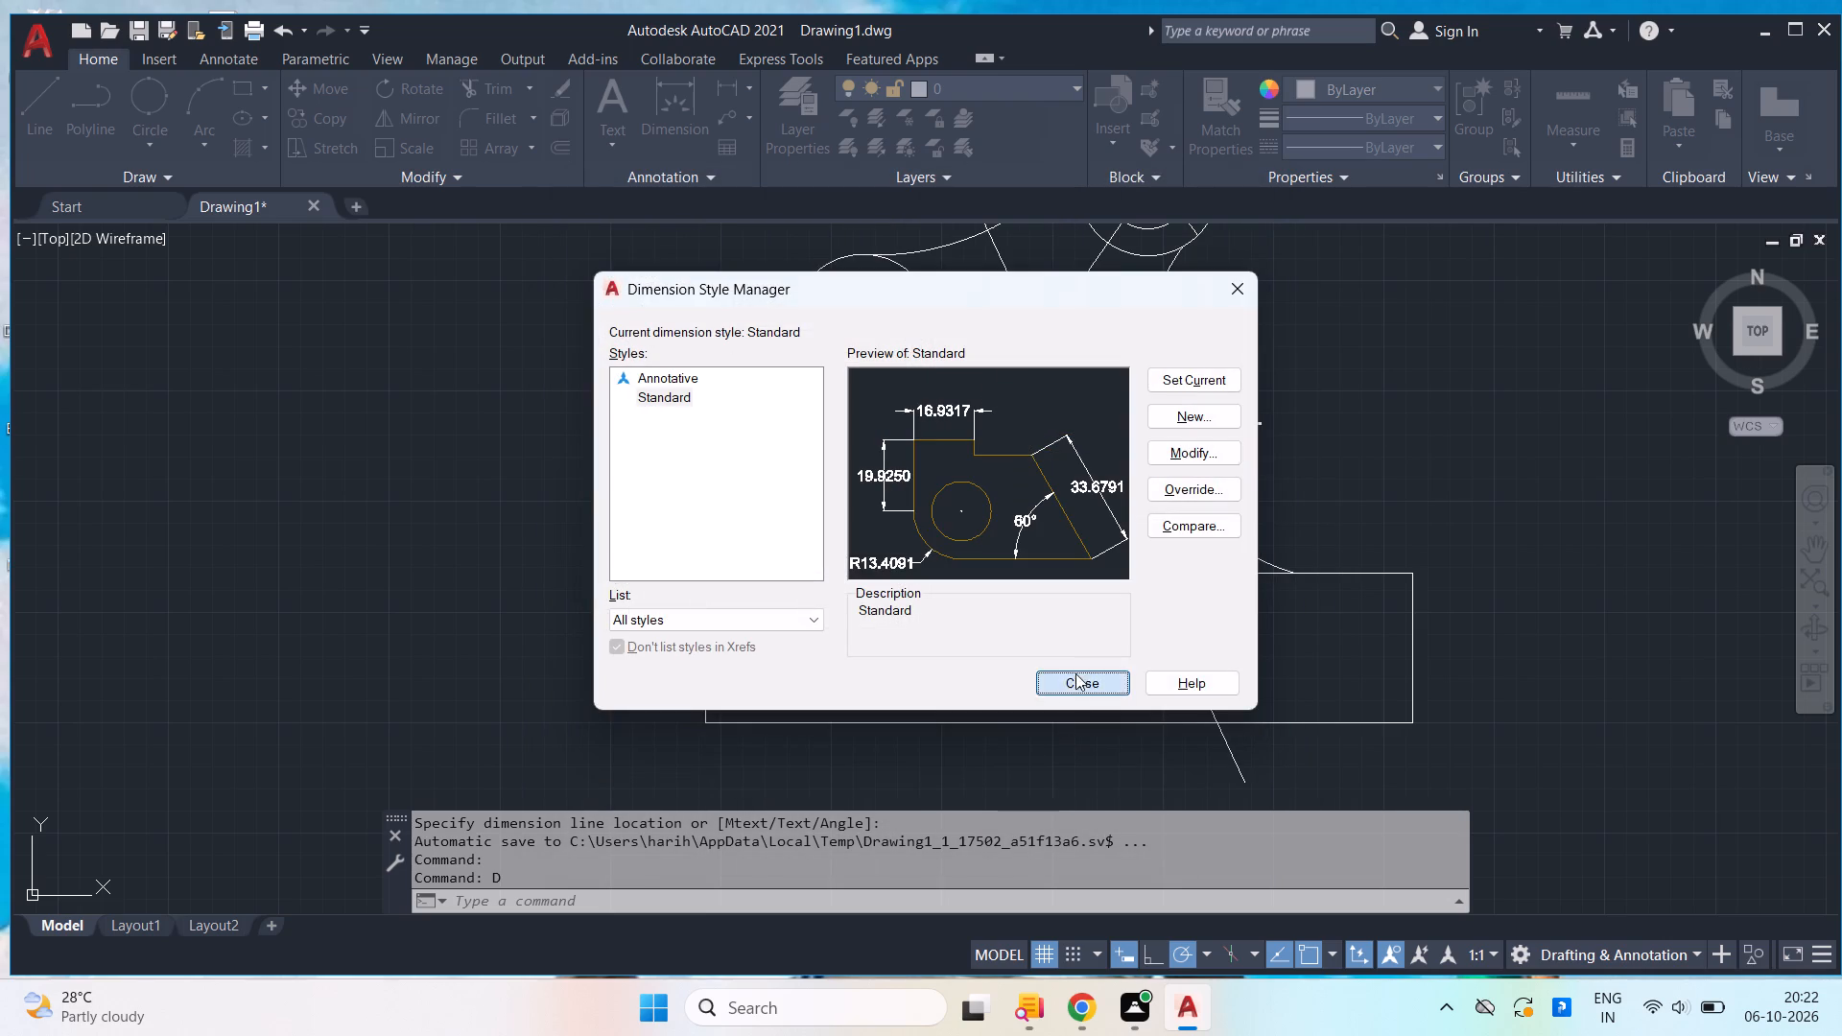
Add a radius dimension to the short construction arc inside the left concentric pair, placing its text to the pair's lower left.
scroll(1144, 600, "down", 2)
scroll(1131, 569, "up", 1)
middle_click_drag(1127, 563, 1114, 504)
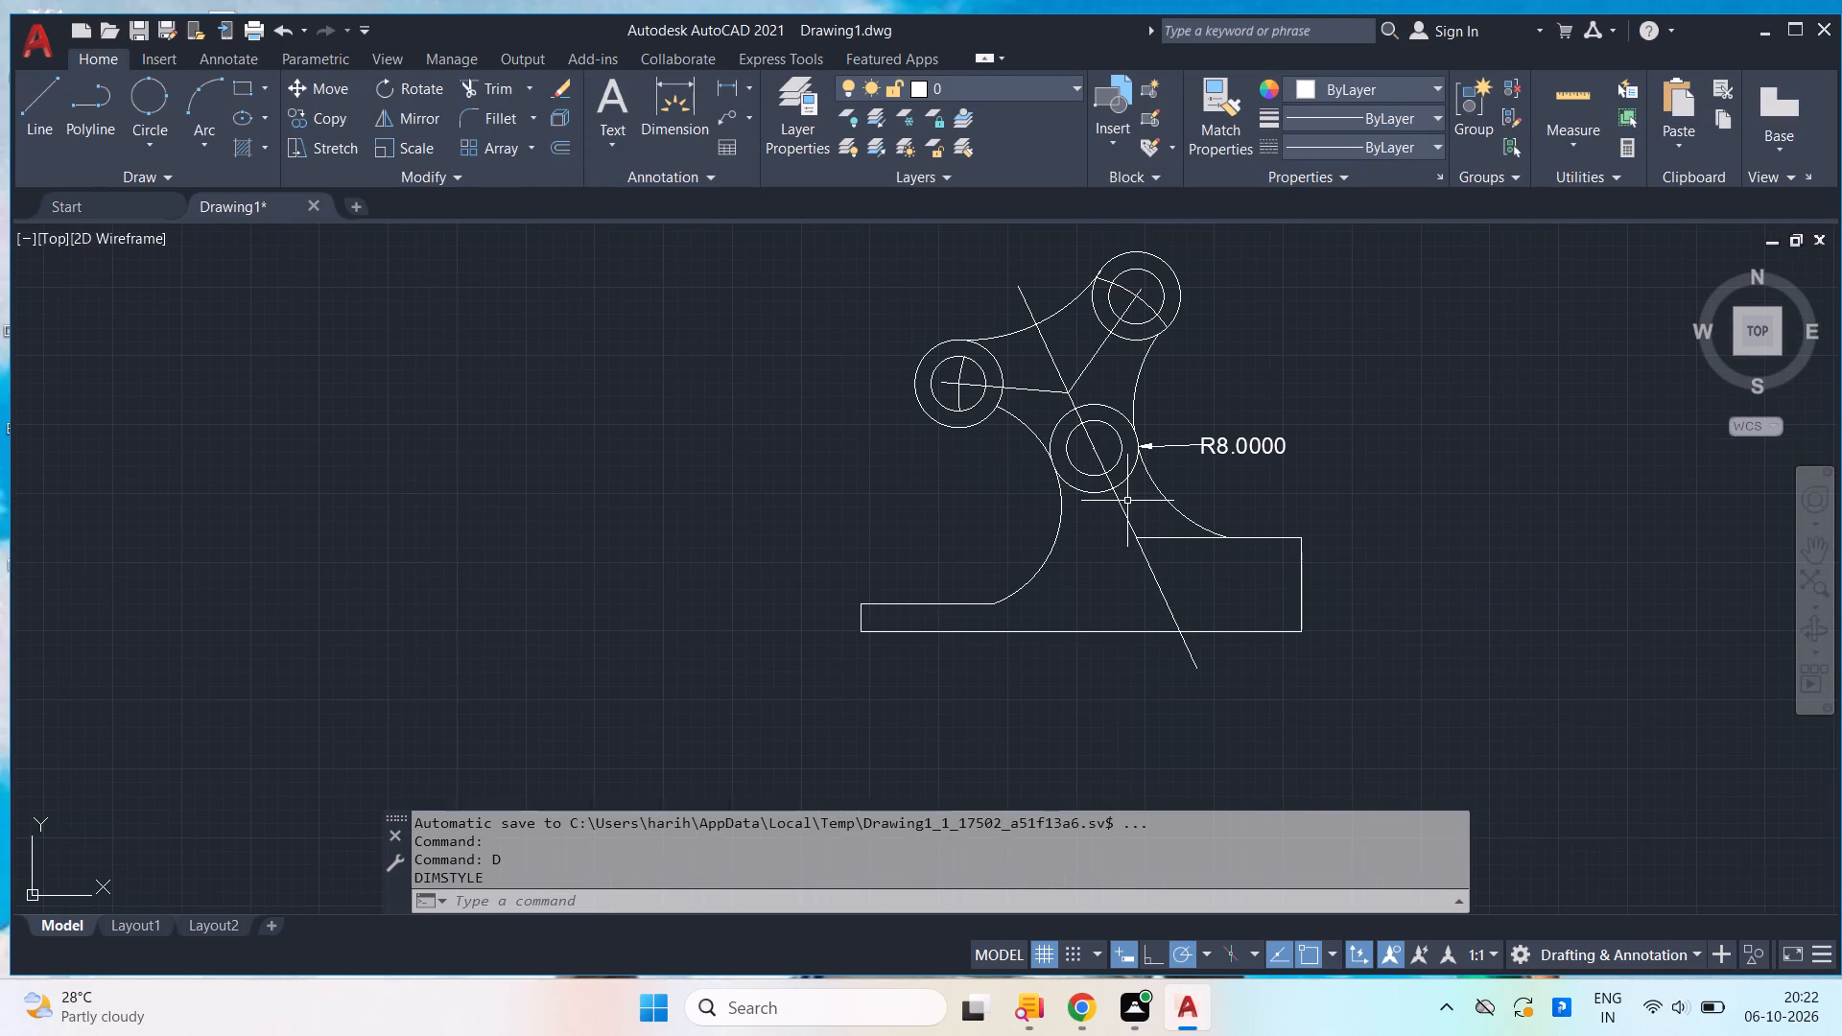
key("d")
type("imr")
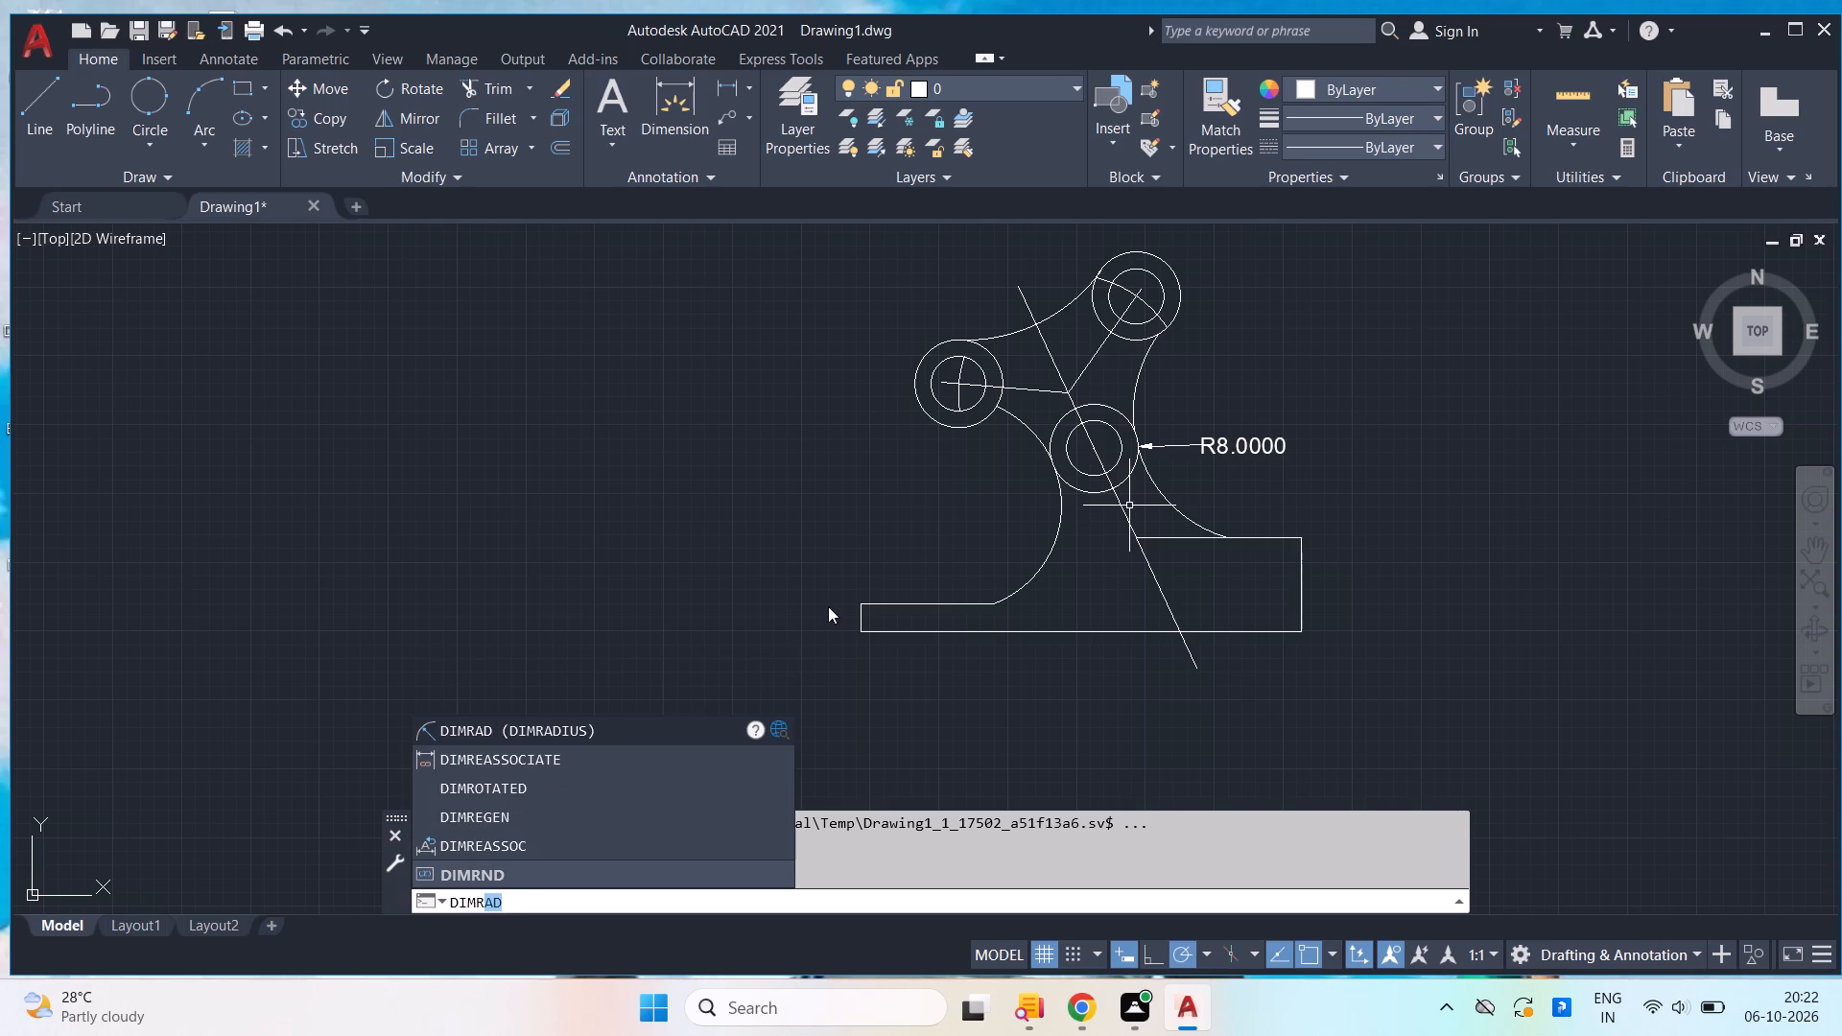
left_click(640, 728)
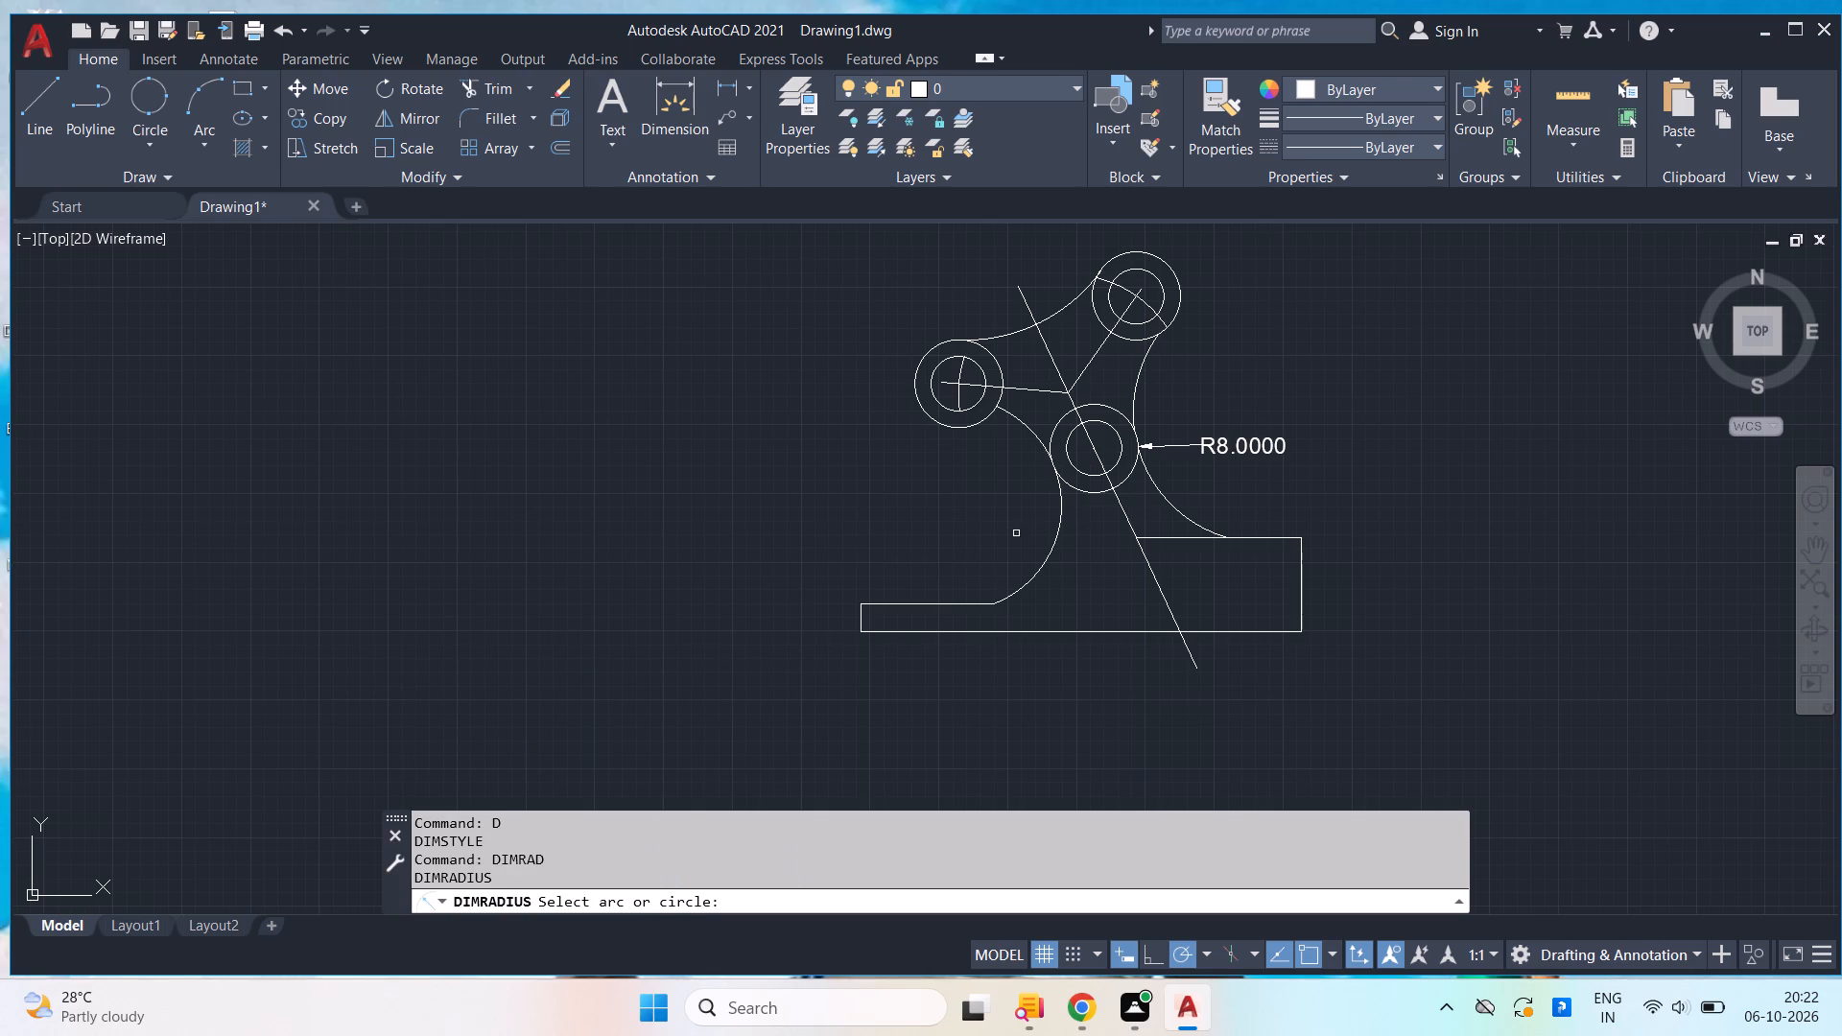
scroll(1056, 506, "up", 1)
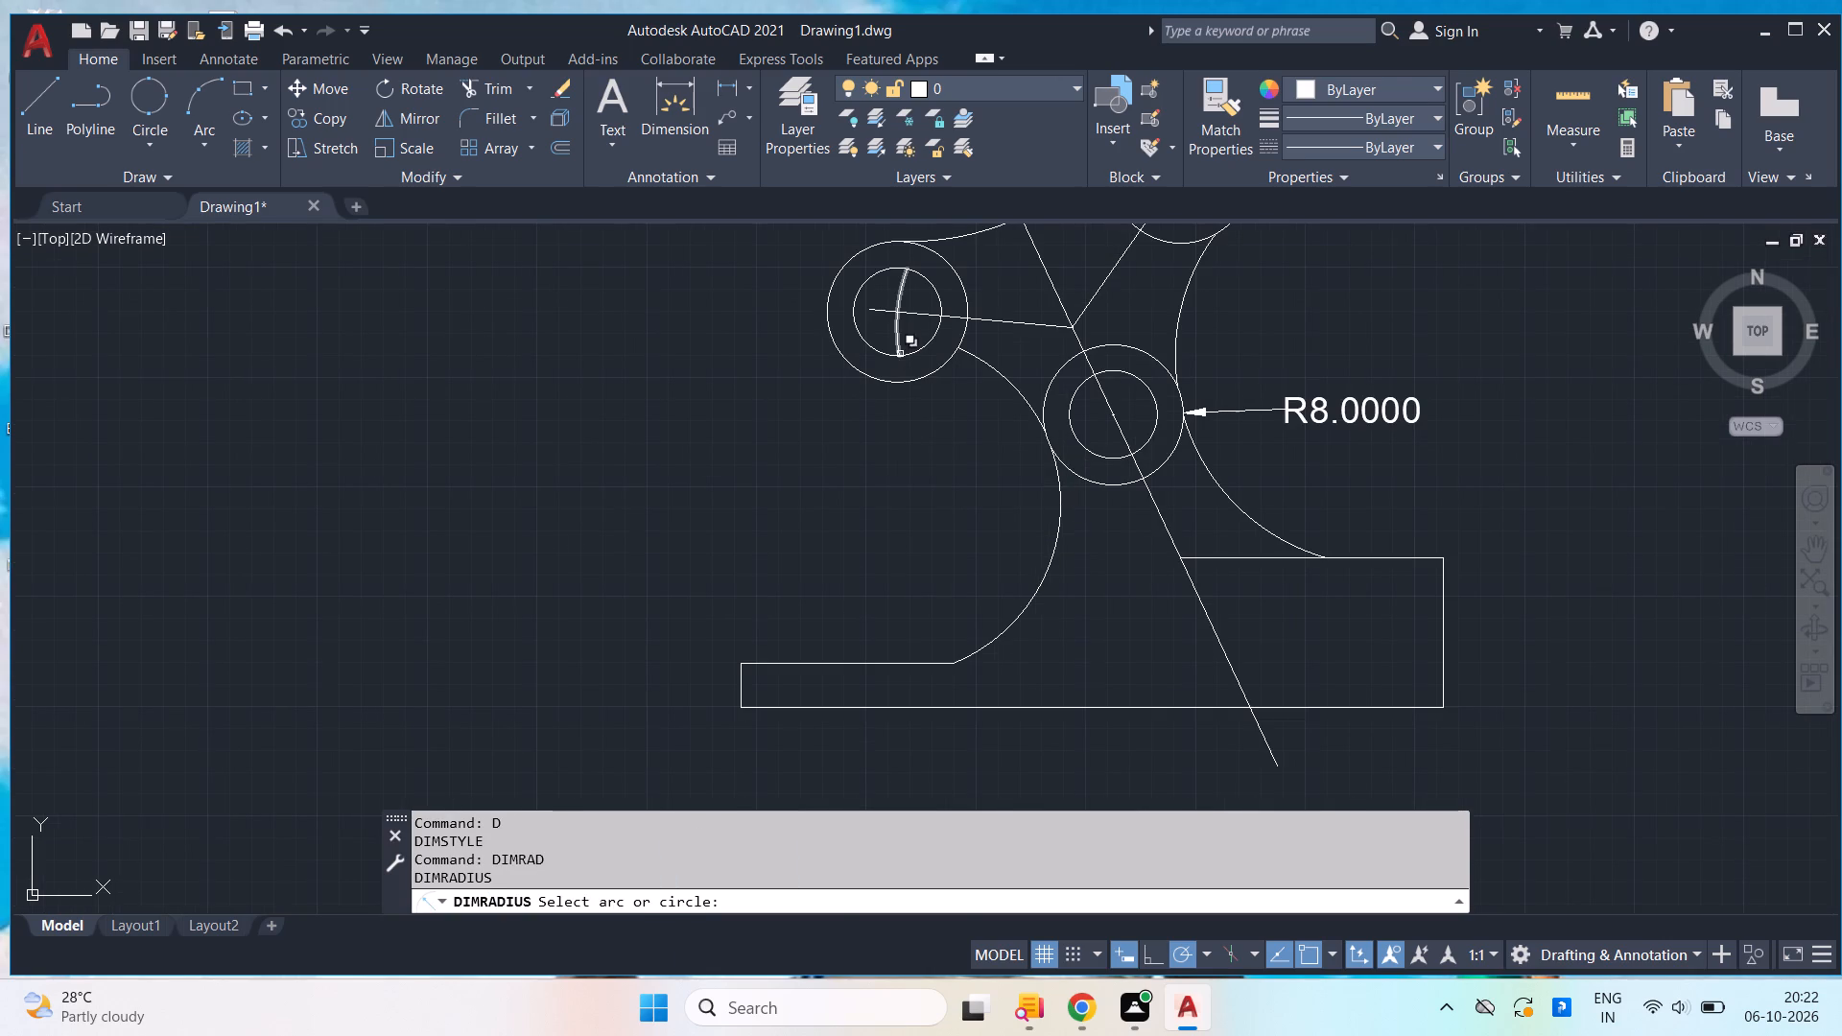
left_click(897, 347)
left_click(748, 382)
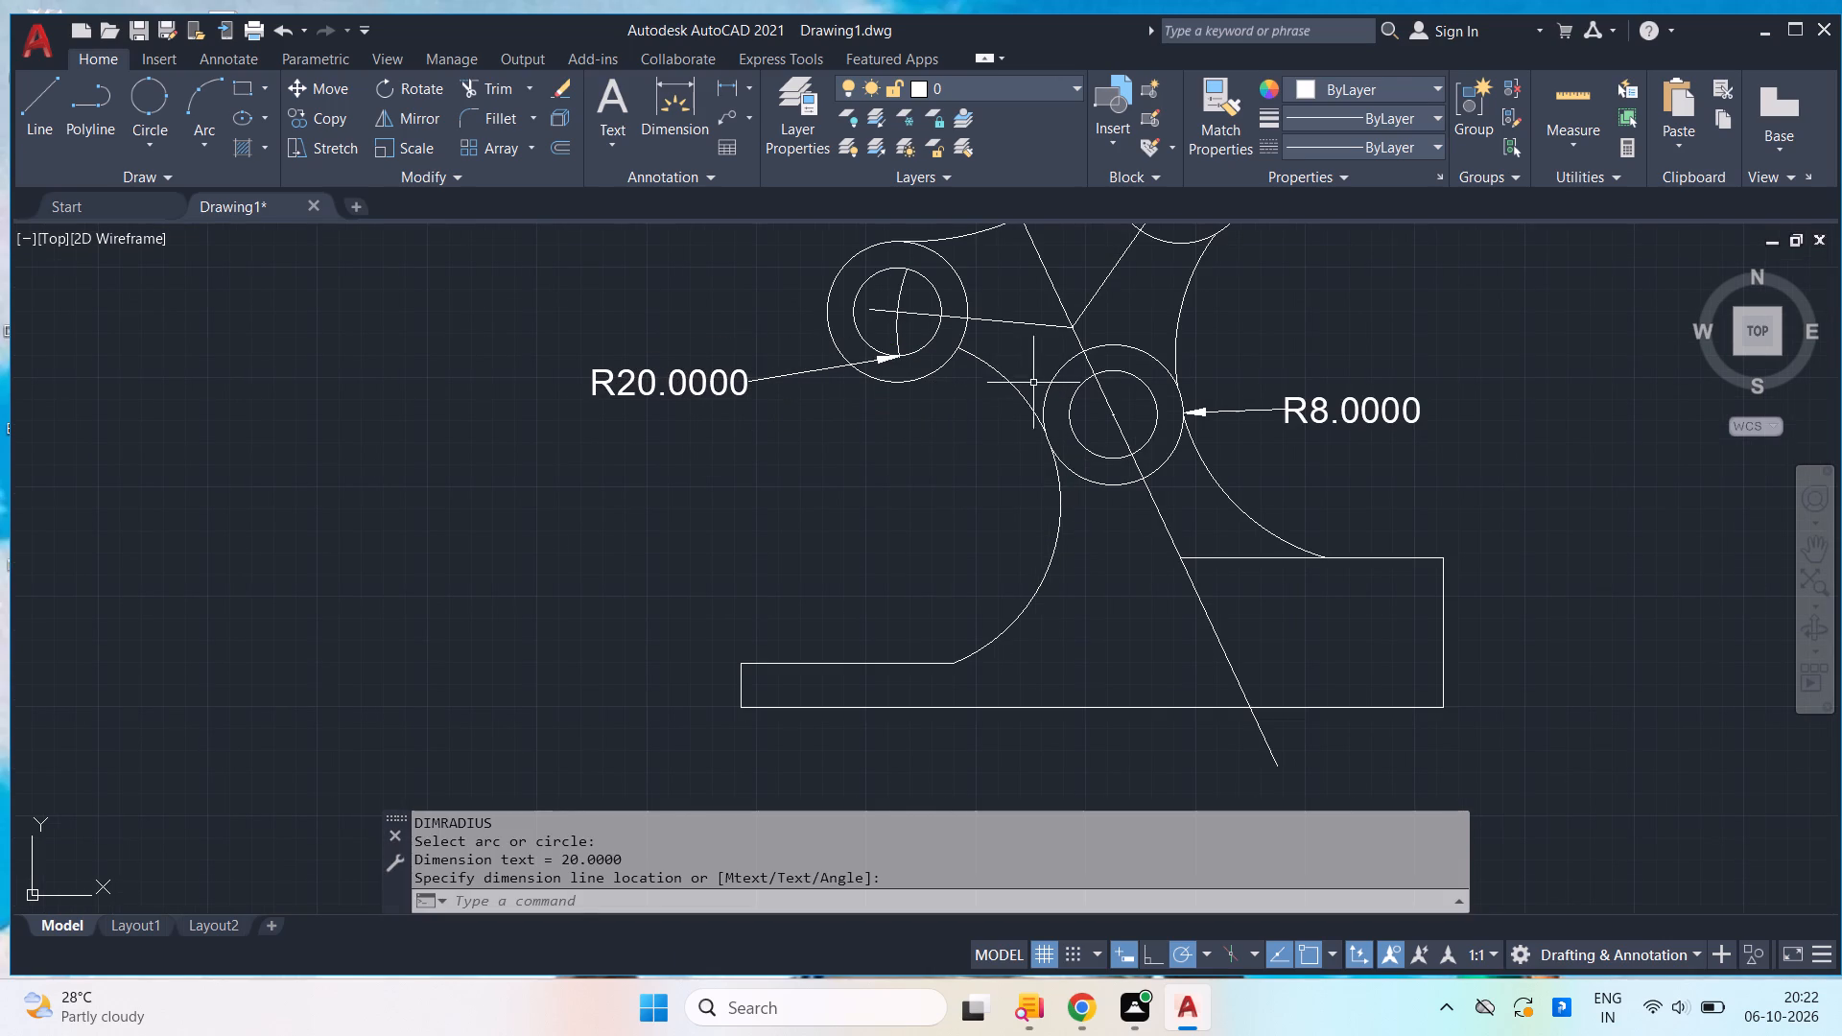
Add a radius dimension to the construction arc crossing the upper concentric pair, placing its text to the pair's right.
key("space")
scroll(1108, 358, "down", 2)
middle_click_drag(1100, 377, 1069, 500)
scroll(1078, 484, "up", 1)
left_click(1133, 339)
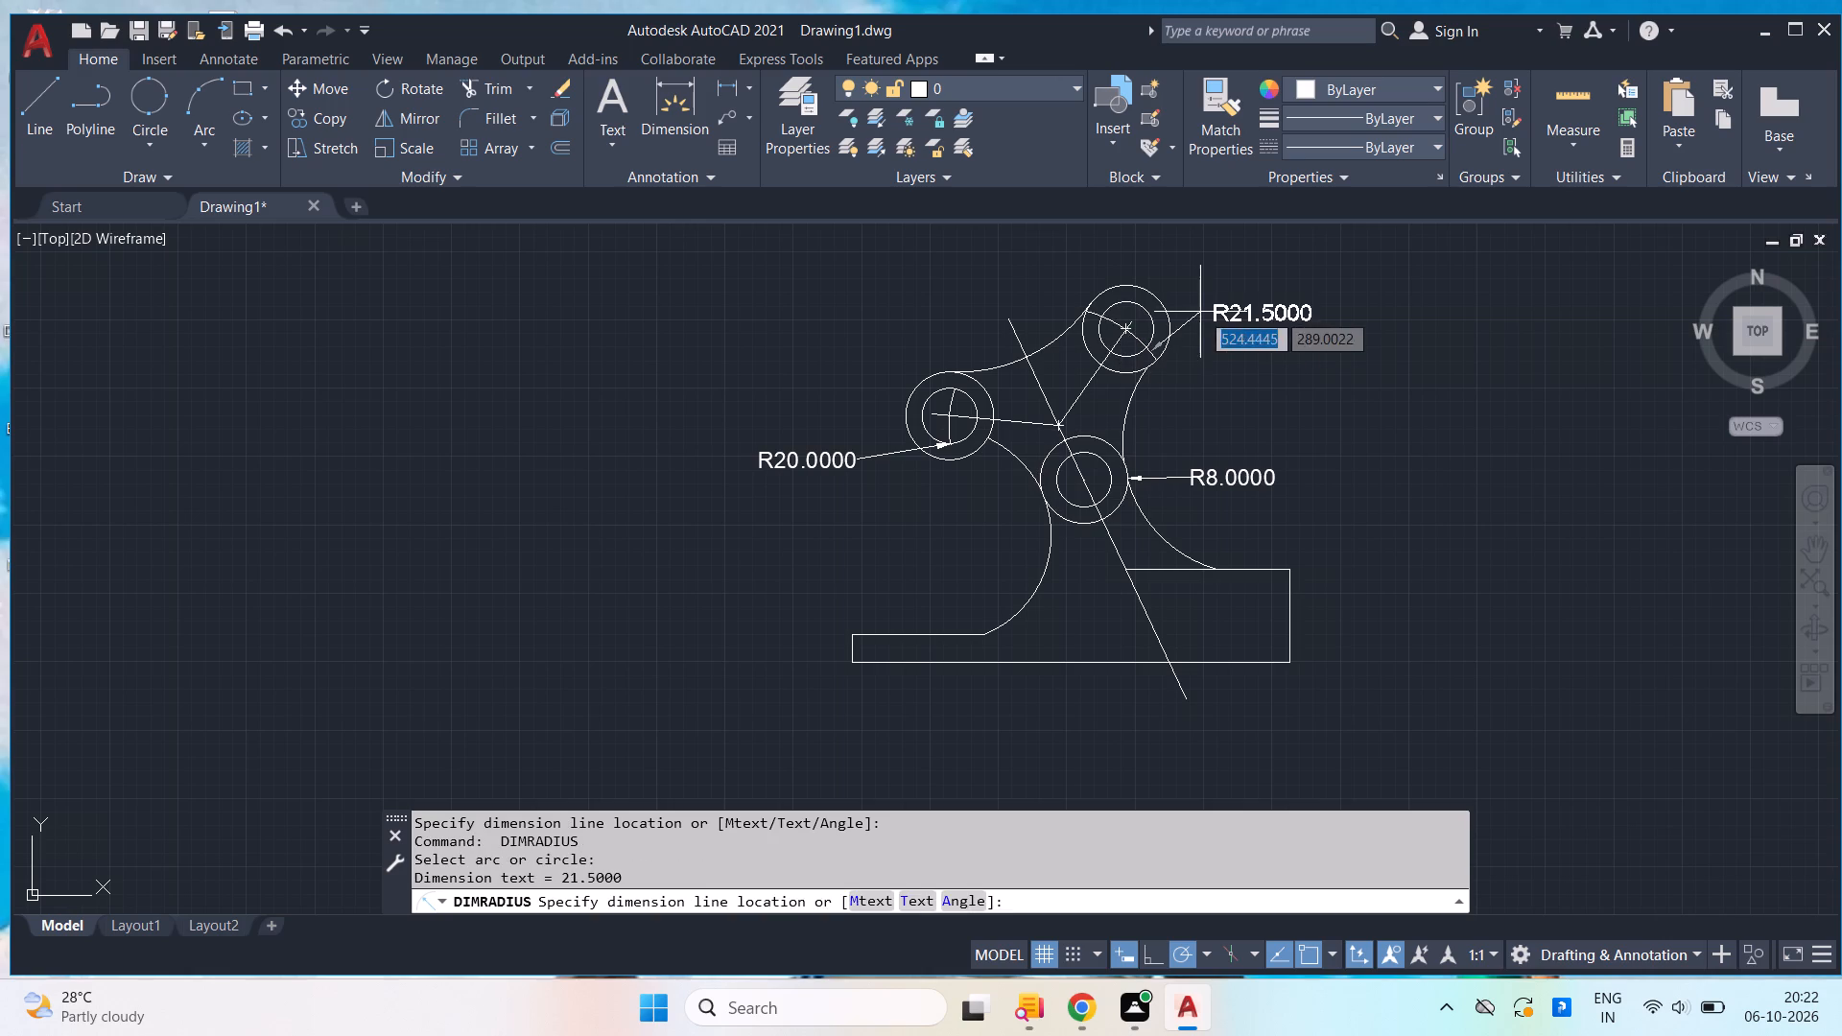
left_click(1203, 310)
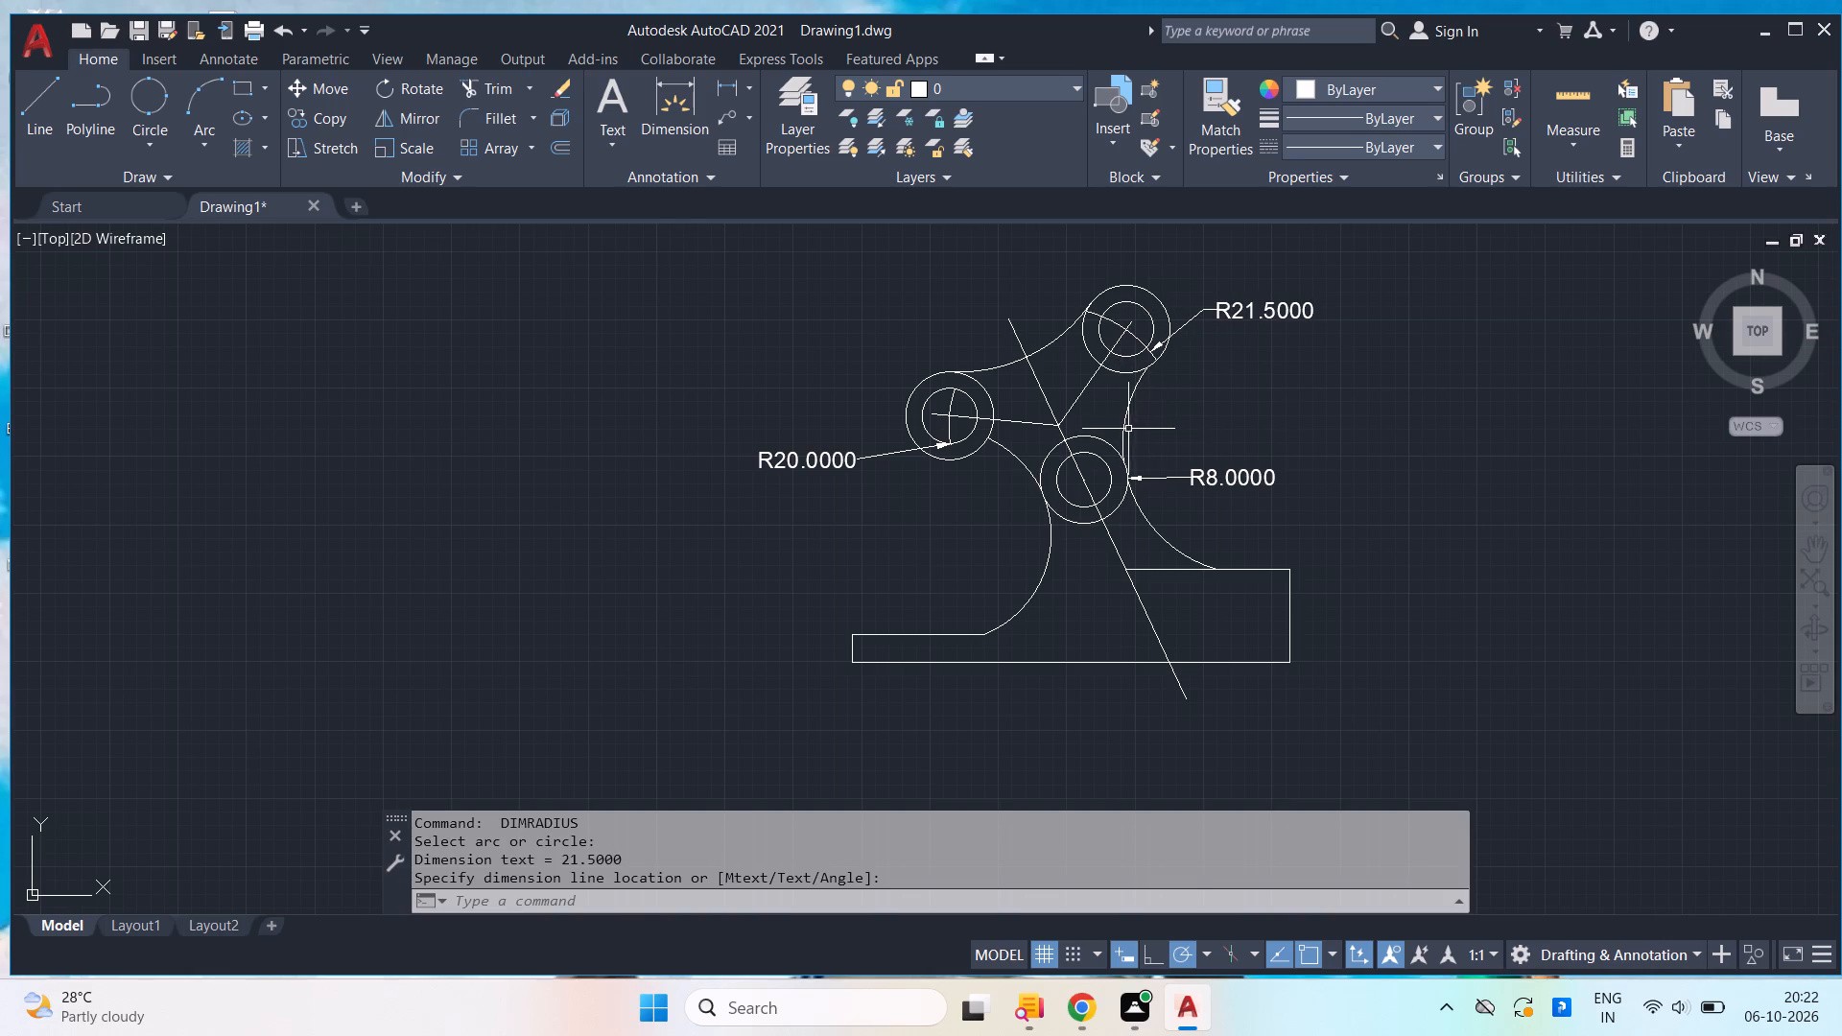
Add a radius dimension to the arc joining the left and upper circle pairs, placing its text above the arc.
key("space")
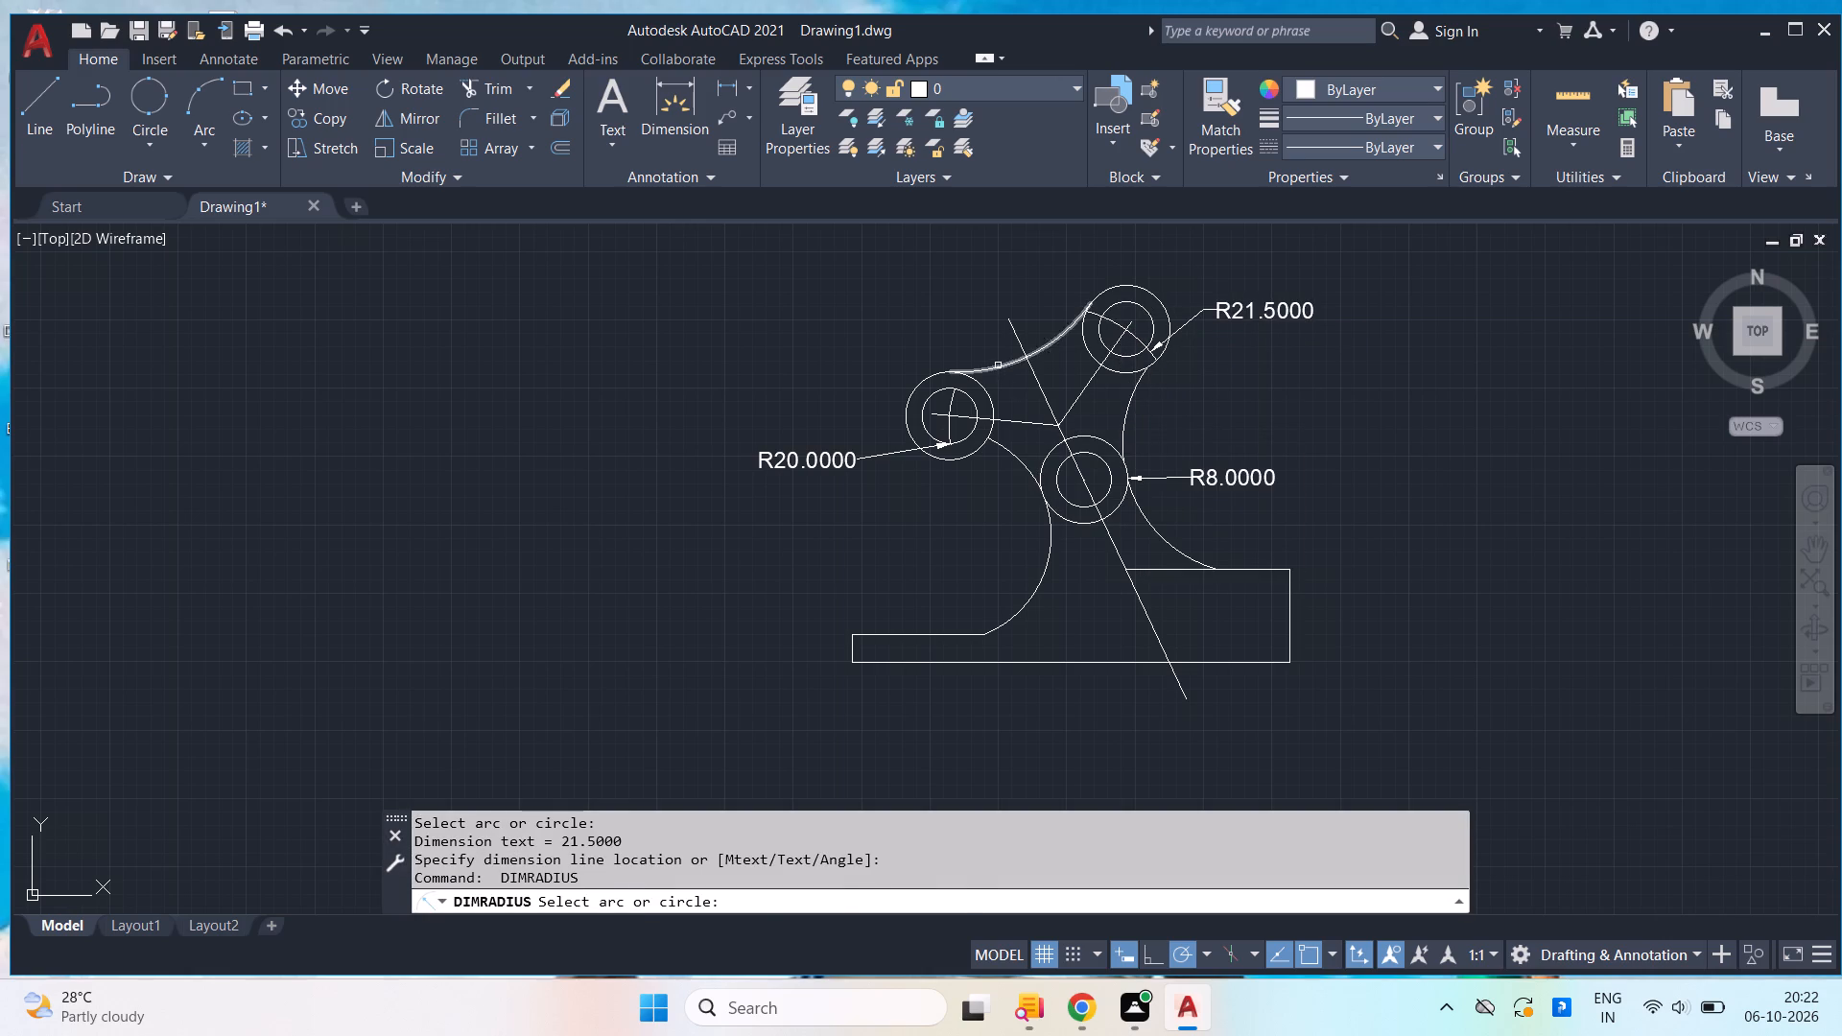
left_click(998, 365)
left_click(973, 324)
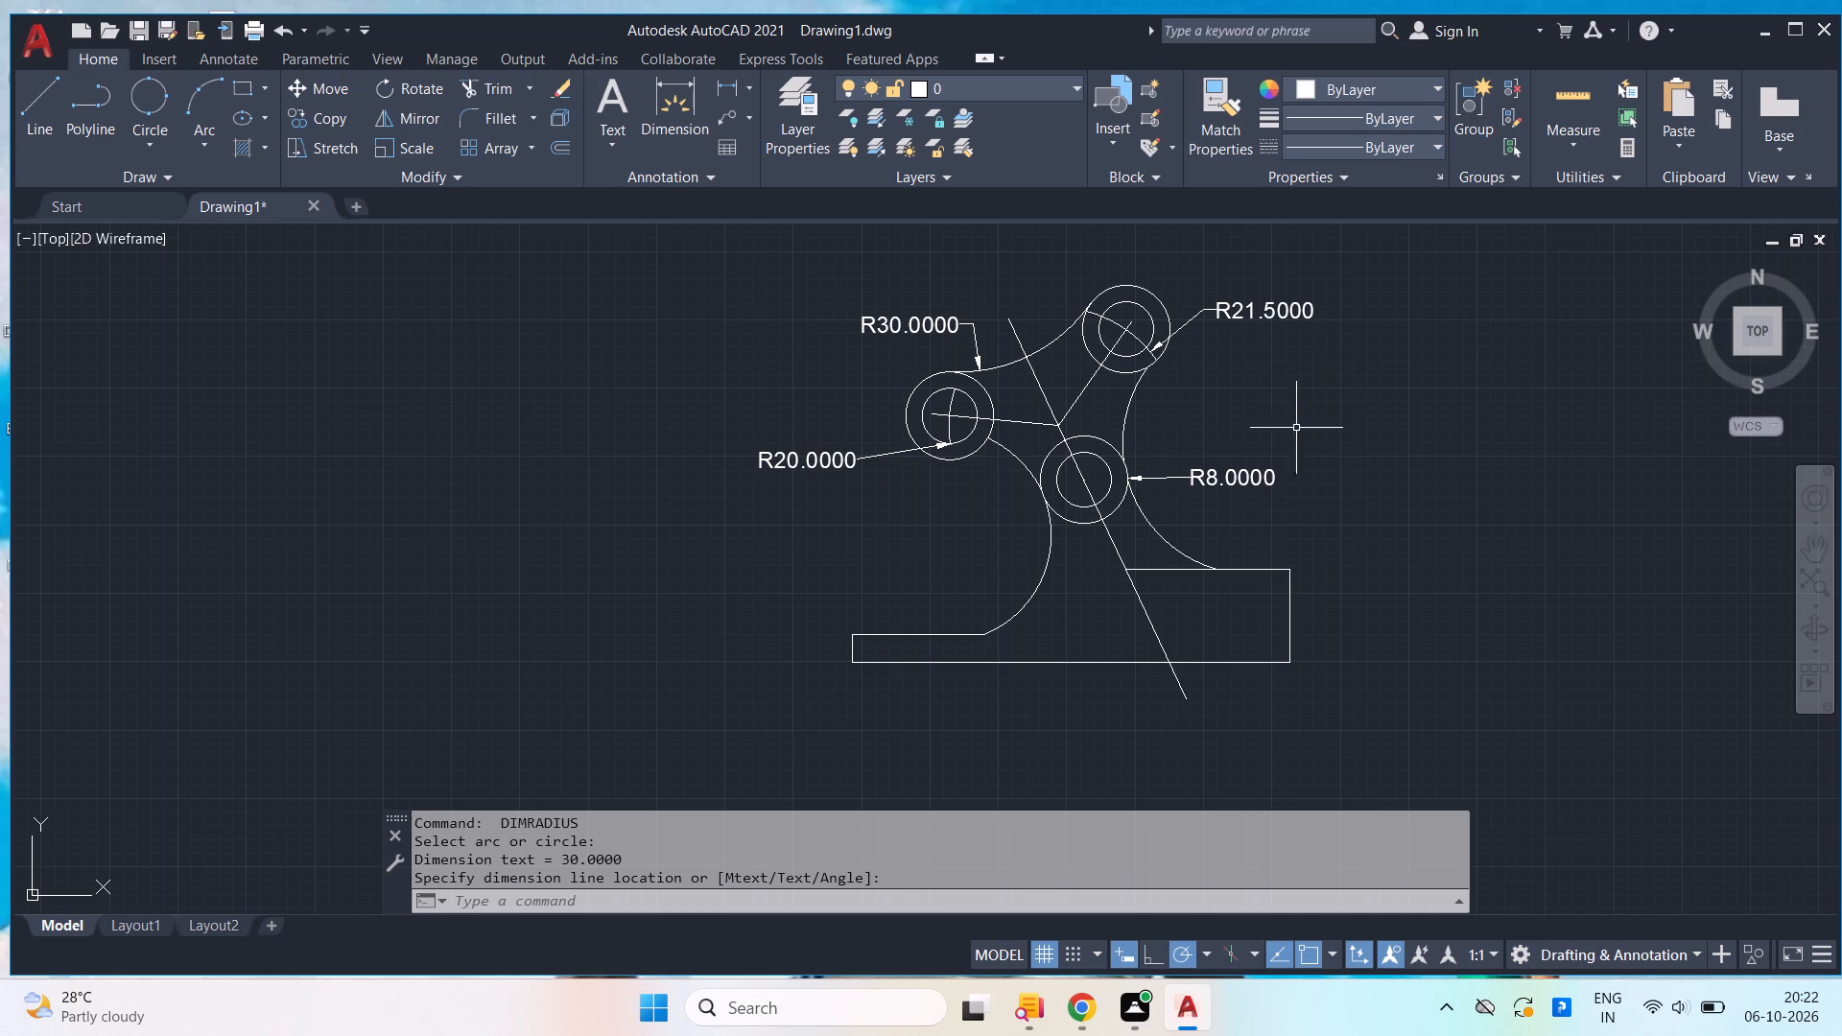
Add a linear dimension across the full length of the base's bottom edge, placing it below the base.
type("di")
type("ml")
left_click(580, 838)
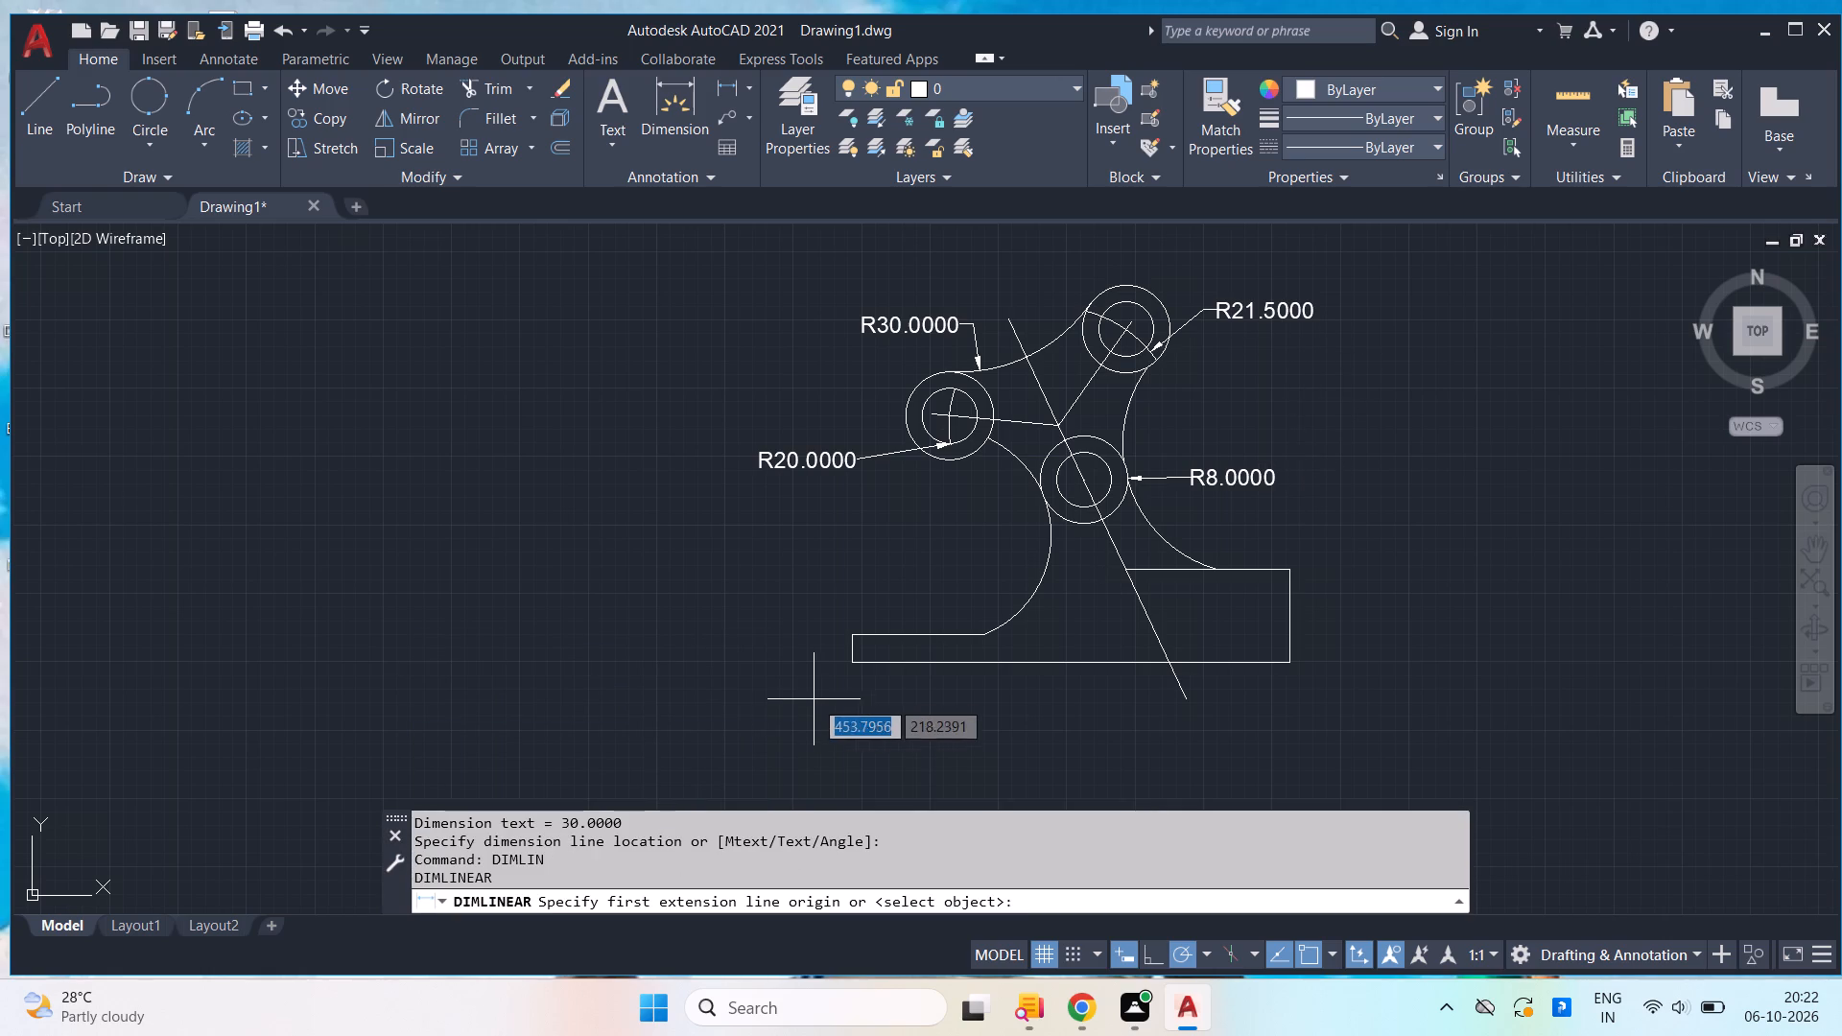
left_click(857, 667)
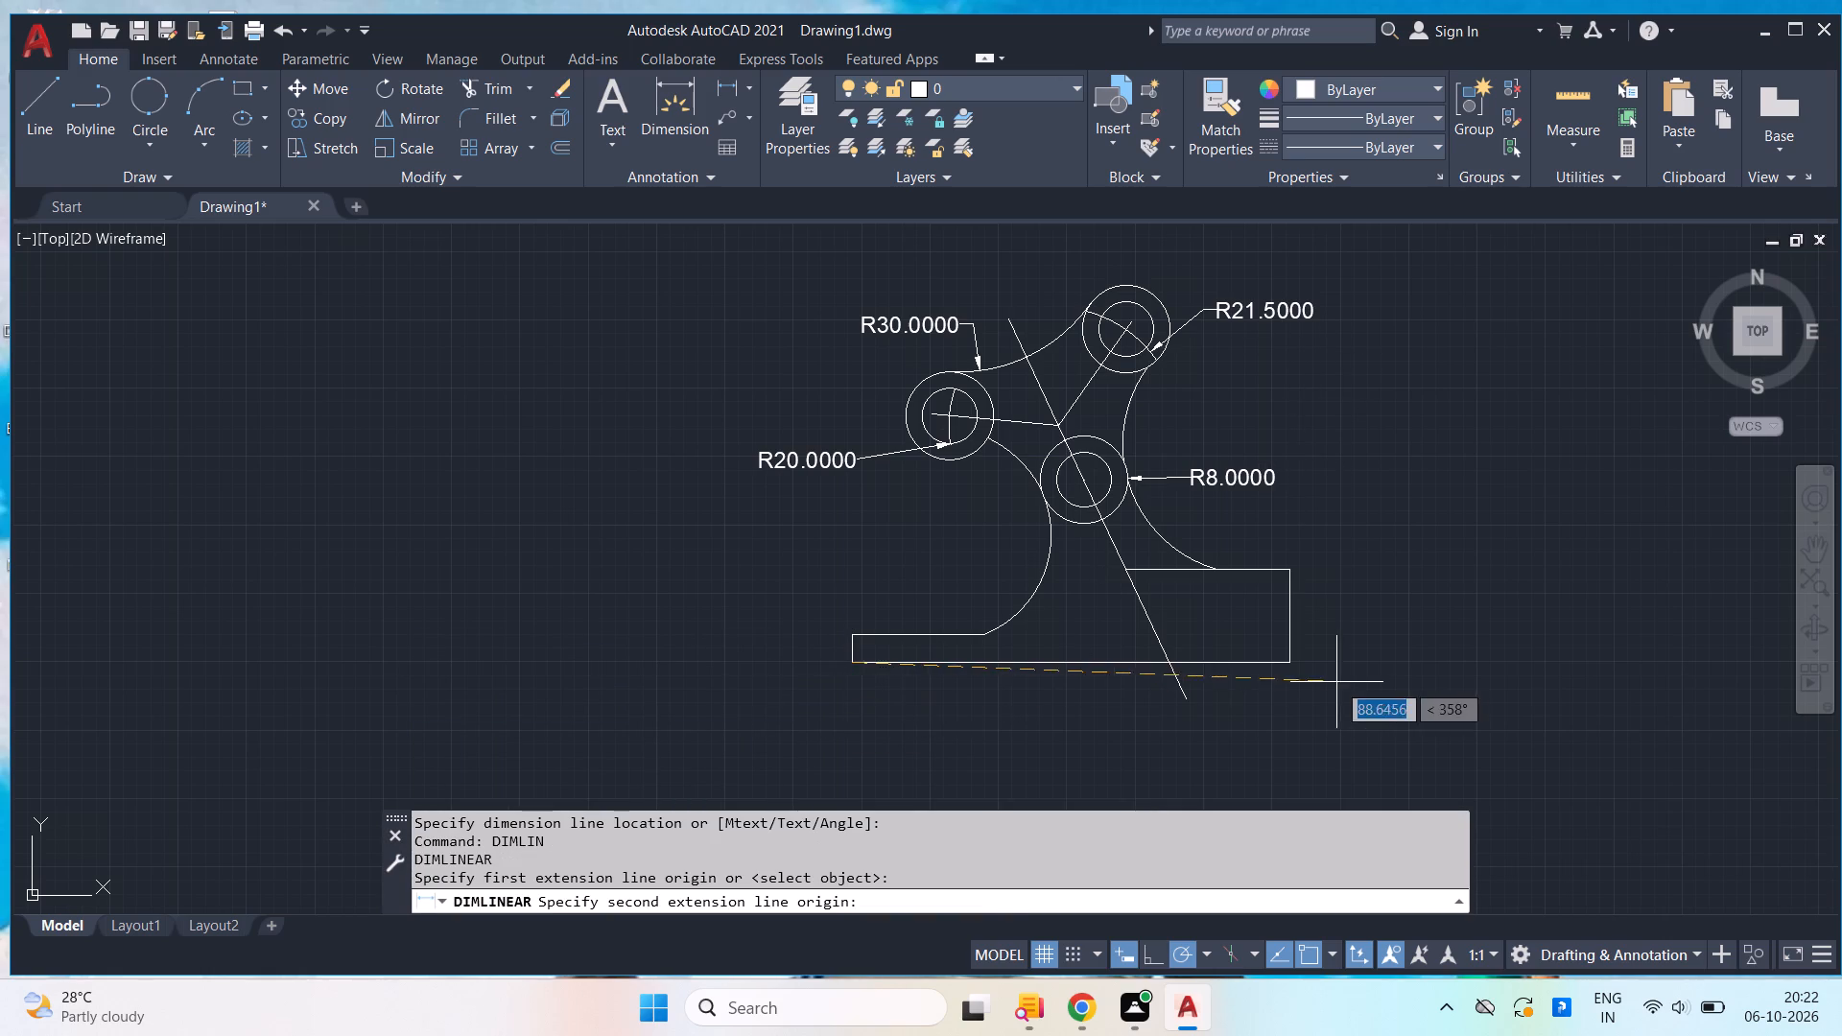
left_click(1281, 664)
left_click(1295, 718)
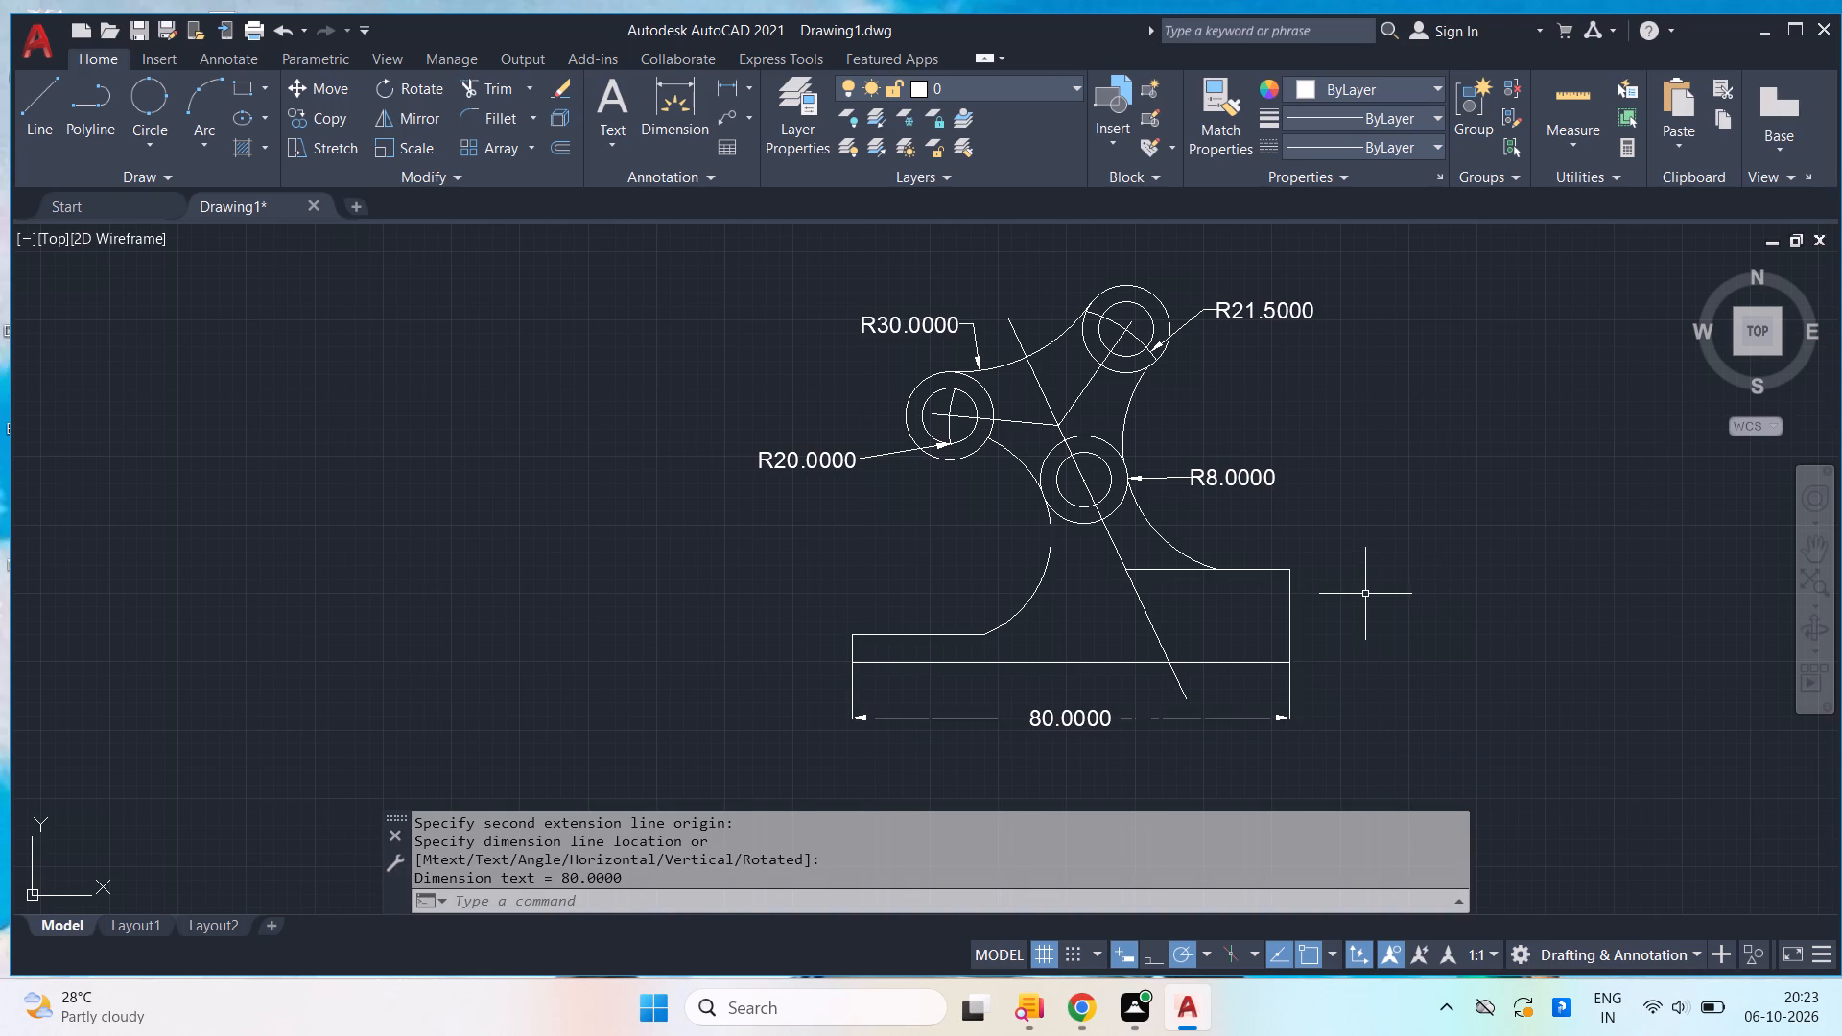
Add an angular dimension between the line to the left circle pair and the long inclined line, placed outside the outline at upper left.
type("dima")
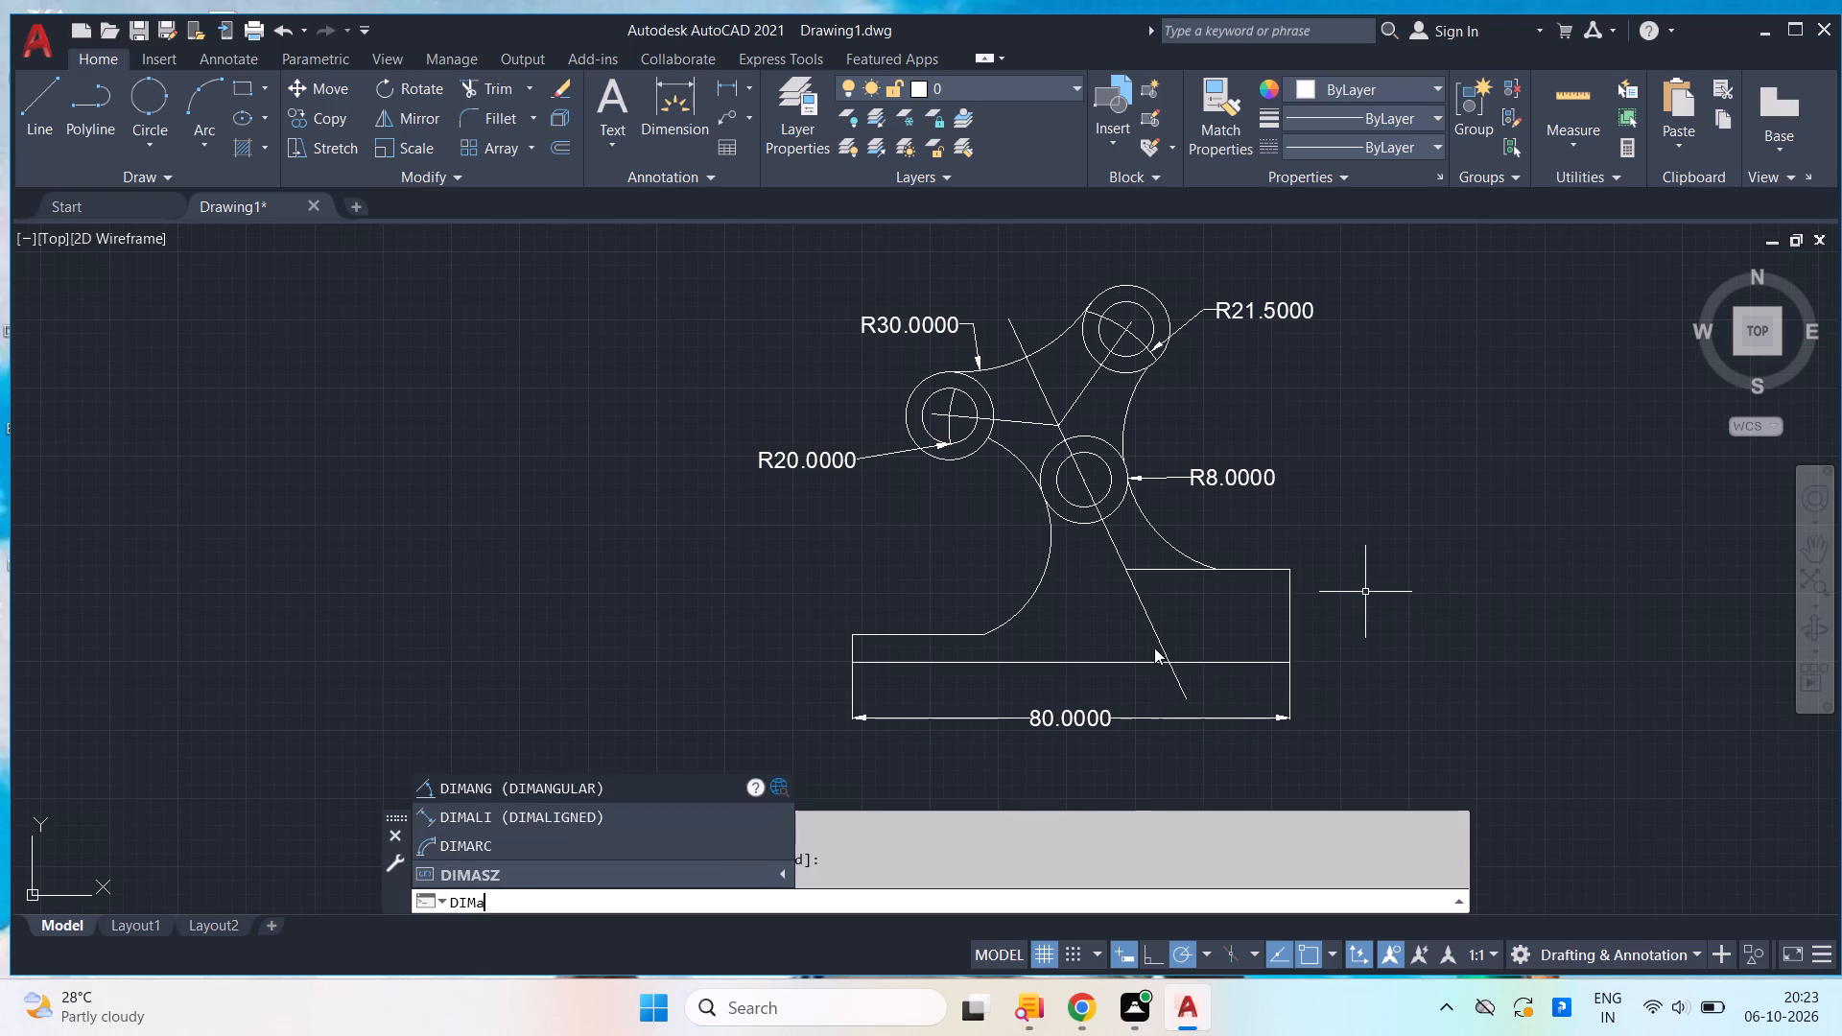
left_click(642, 790)
scroll(1104, 416, "up", 2)
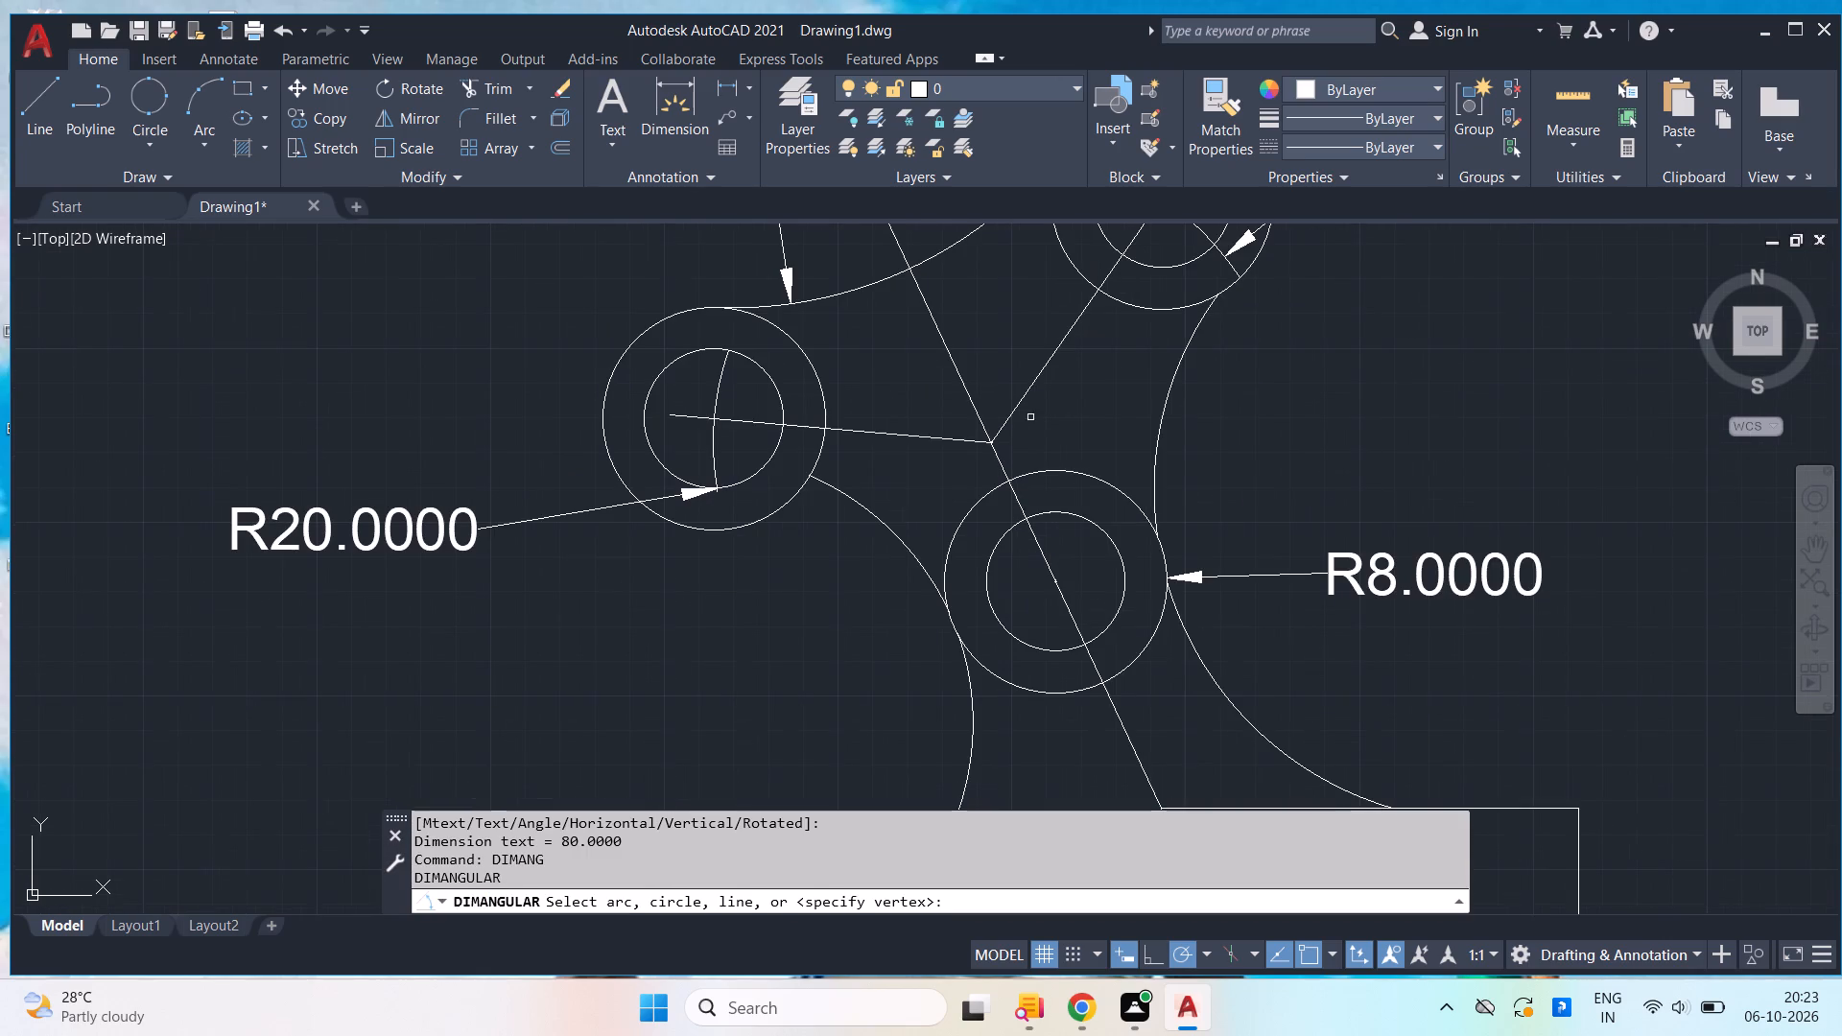
left_click(949, 440)
left_click(973, 400)
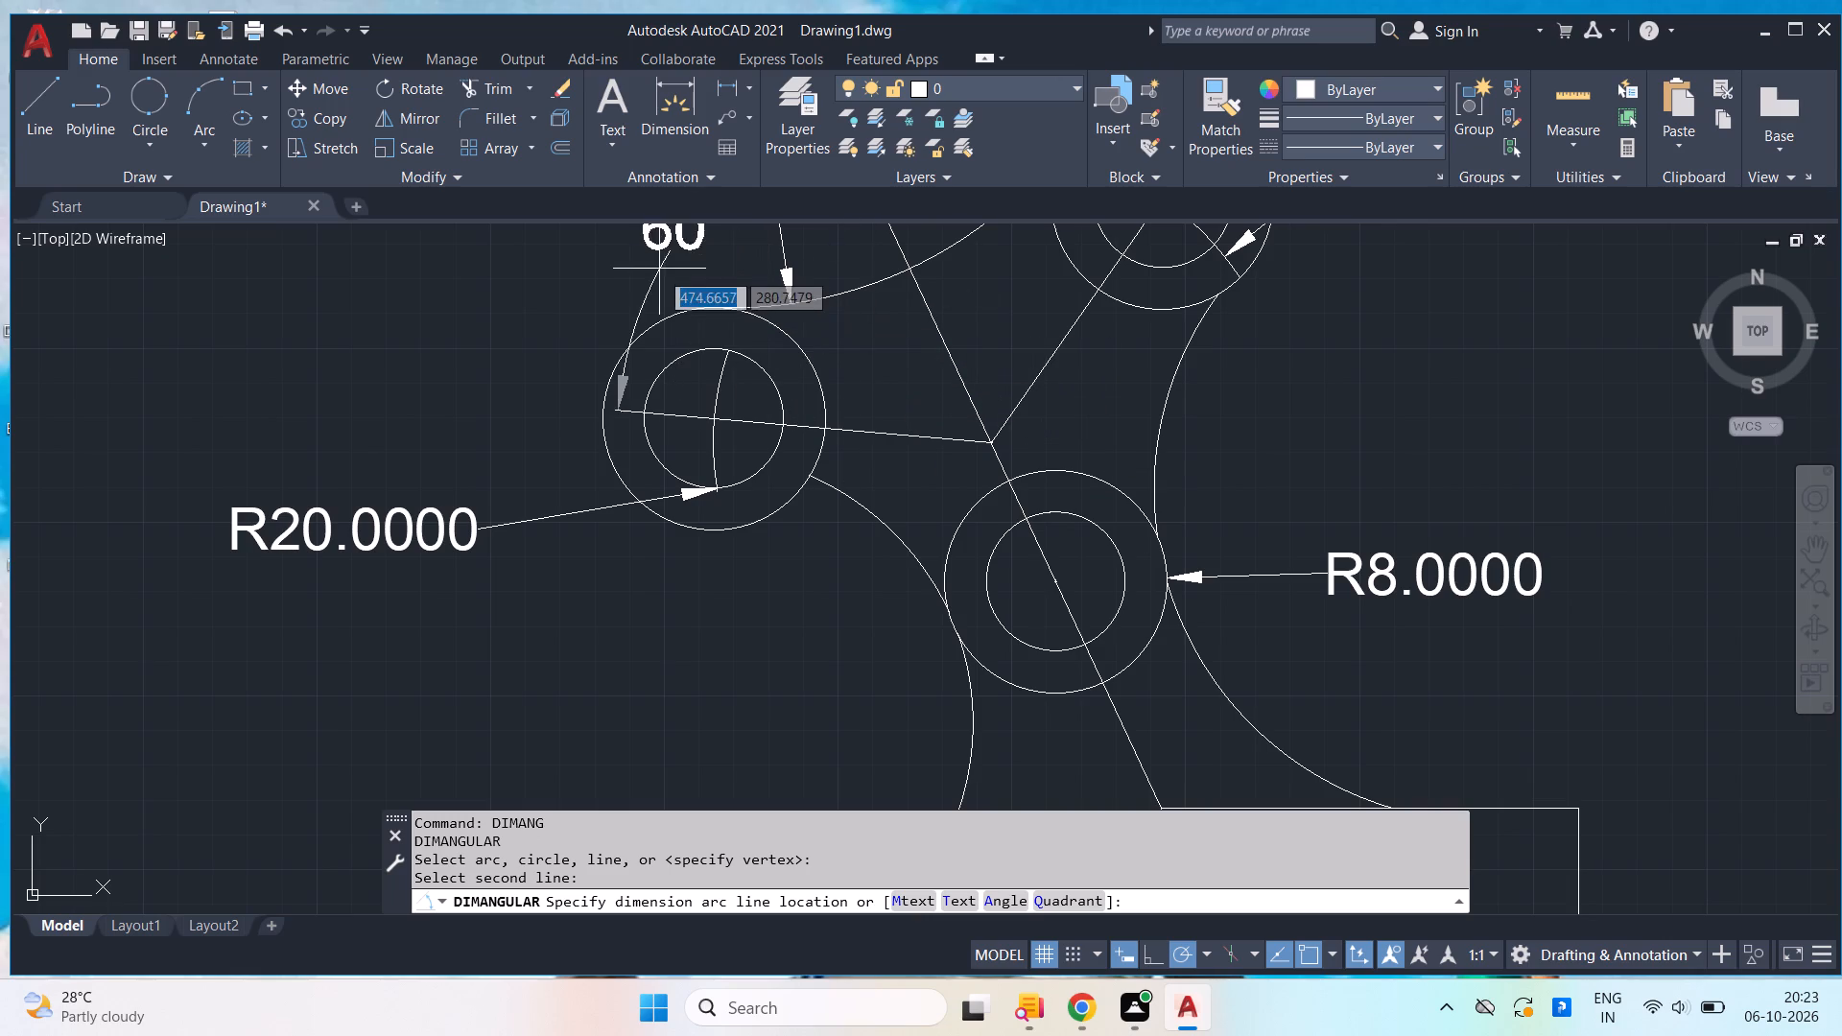
middle_click_drag(659, 286, 771, 411)
left_click(477, 272)
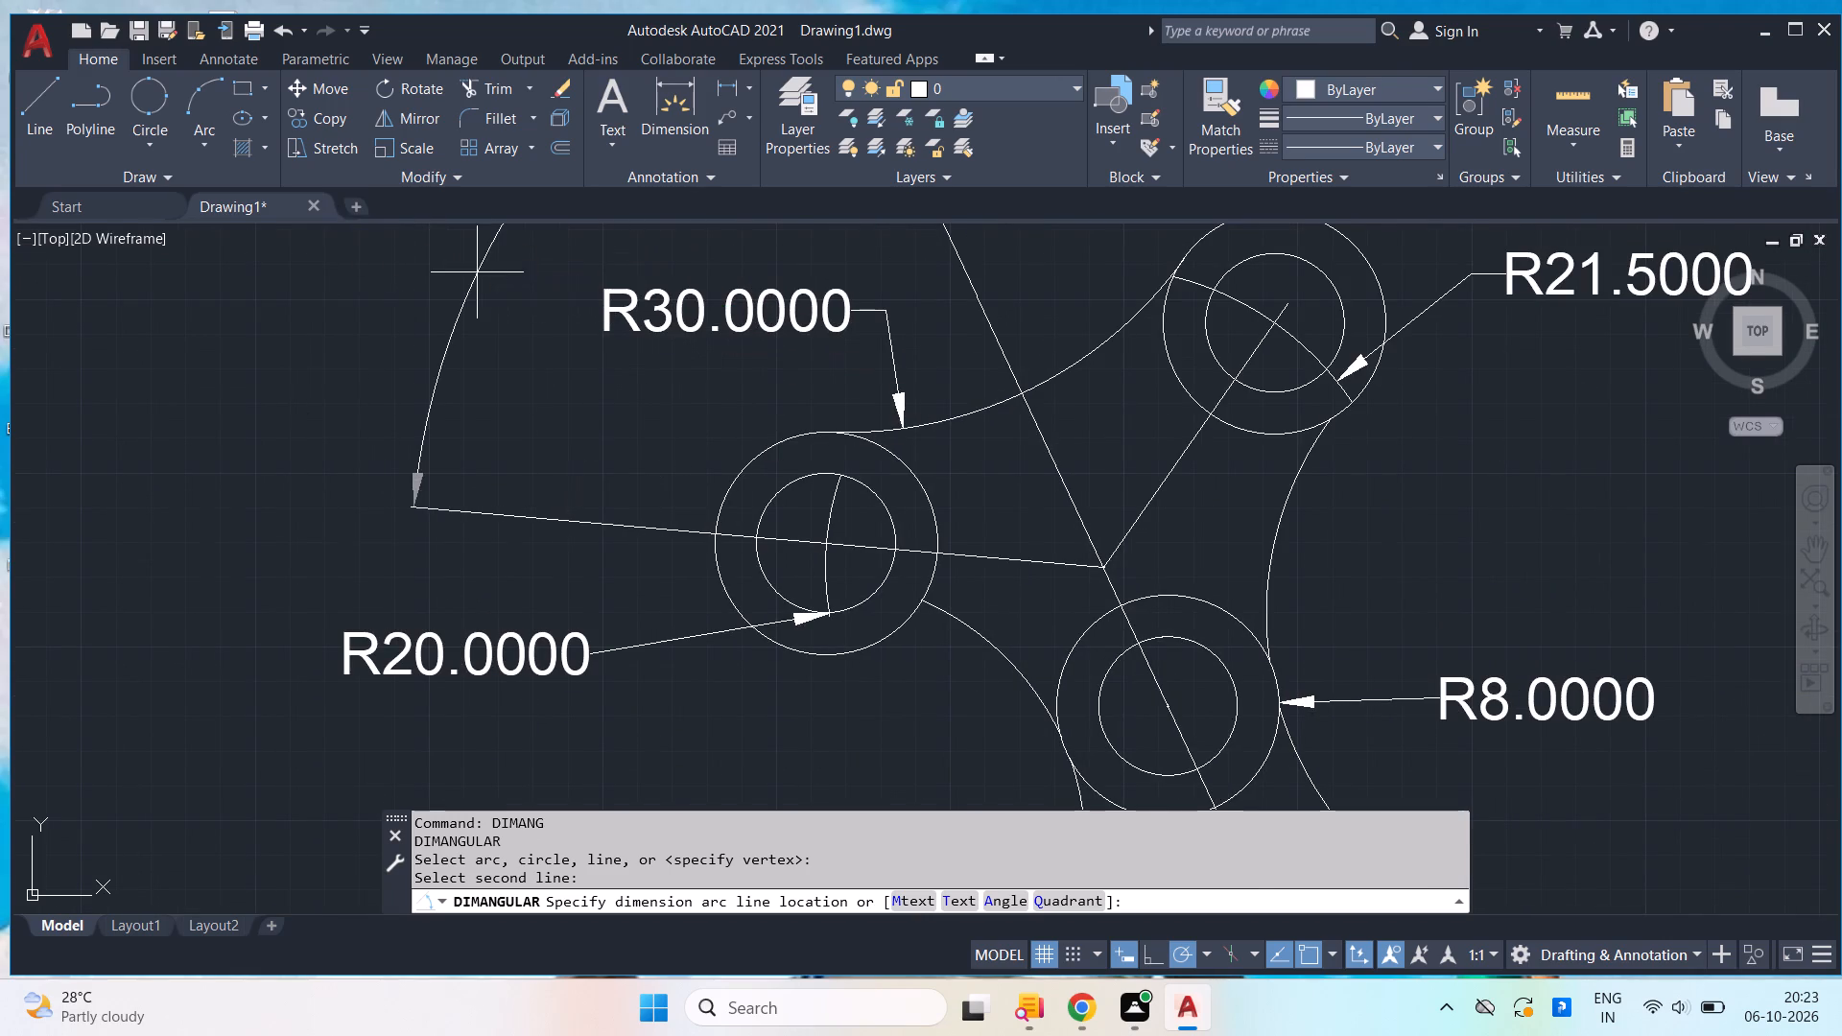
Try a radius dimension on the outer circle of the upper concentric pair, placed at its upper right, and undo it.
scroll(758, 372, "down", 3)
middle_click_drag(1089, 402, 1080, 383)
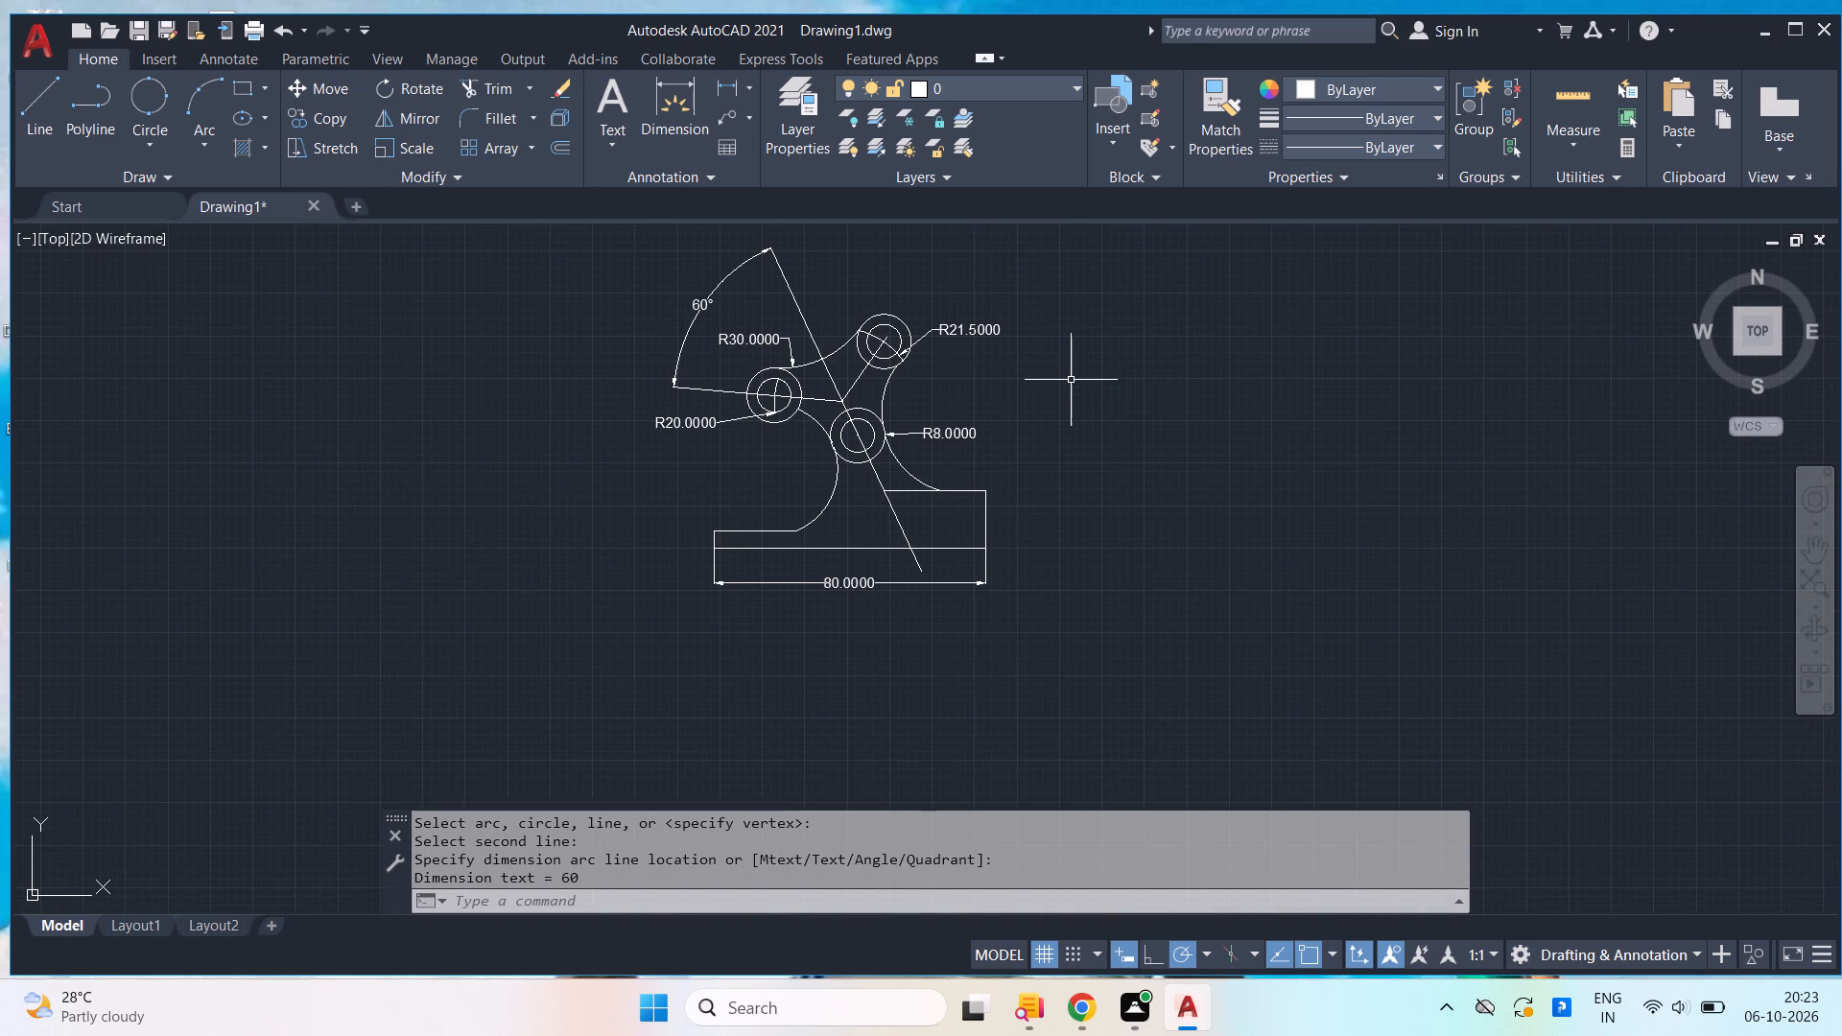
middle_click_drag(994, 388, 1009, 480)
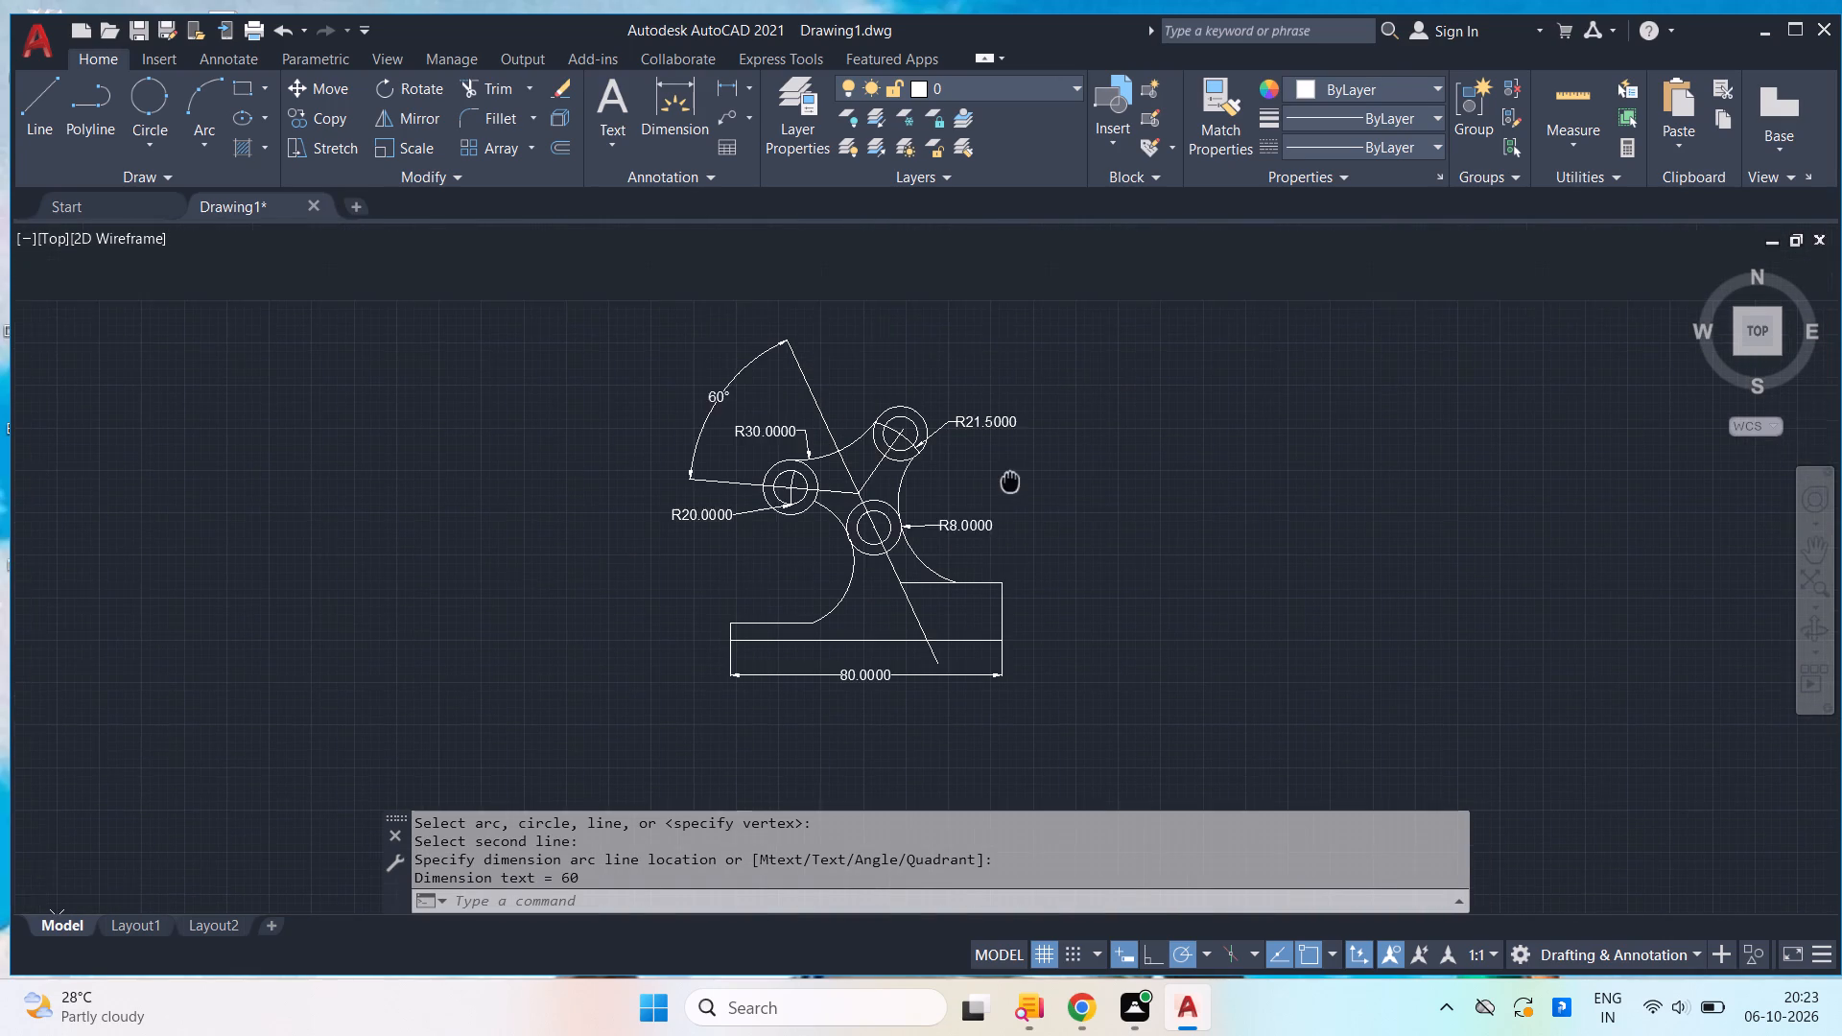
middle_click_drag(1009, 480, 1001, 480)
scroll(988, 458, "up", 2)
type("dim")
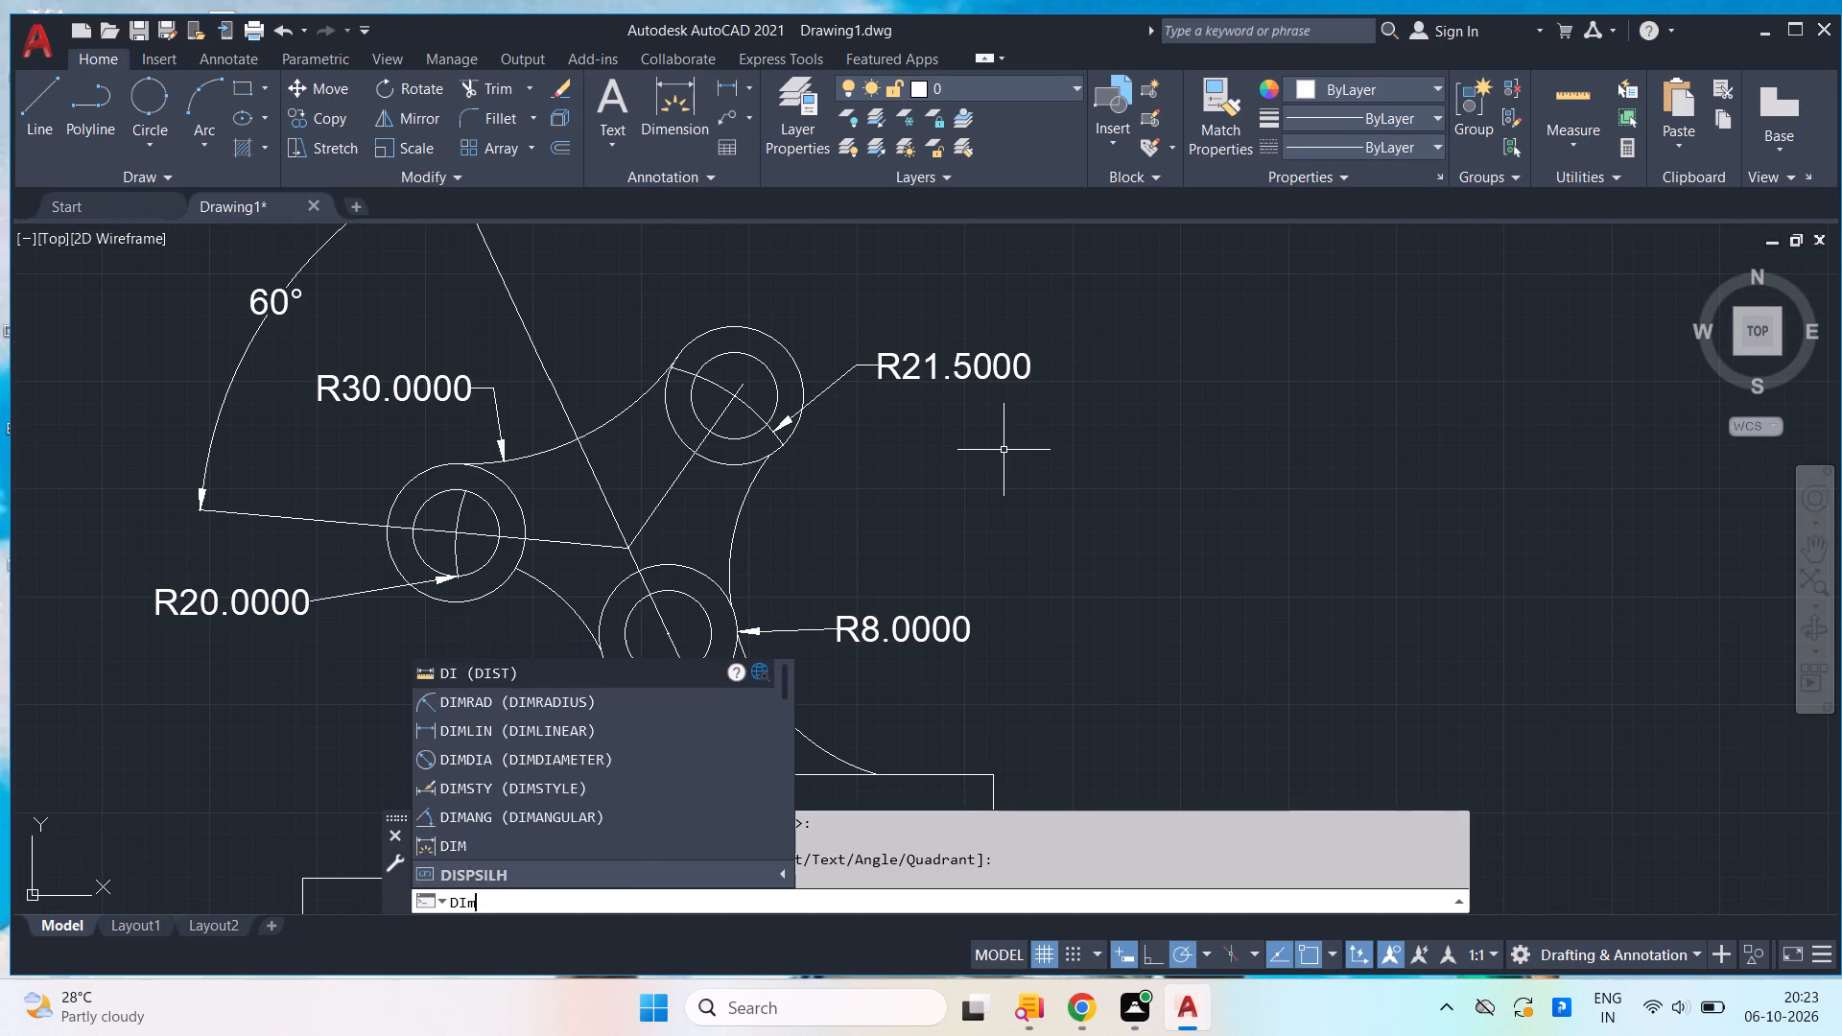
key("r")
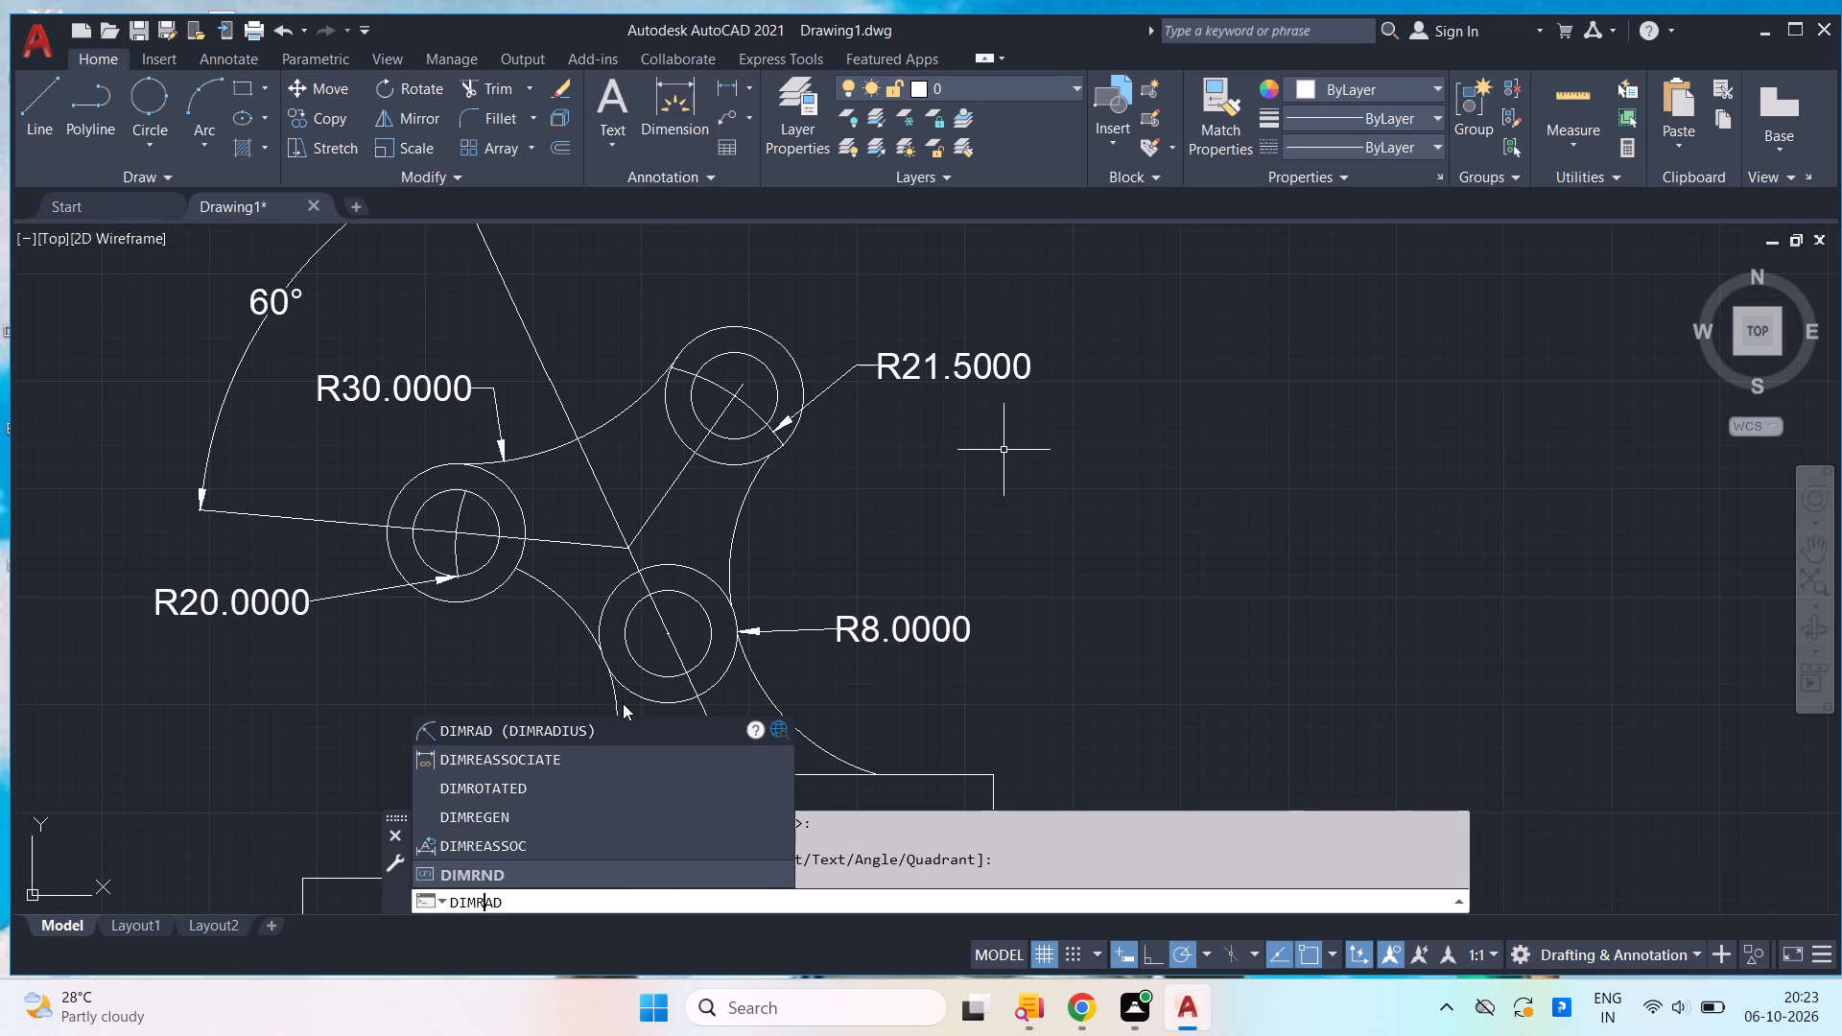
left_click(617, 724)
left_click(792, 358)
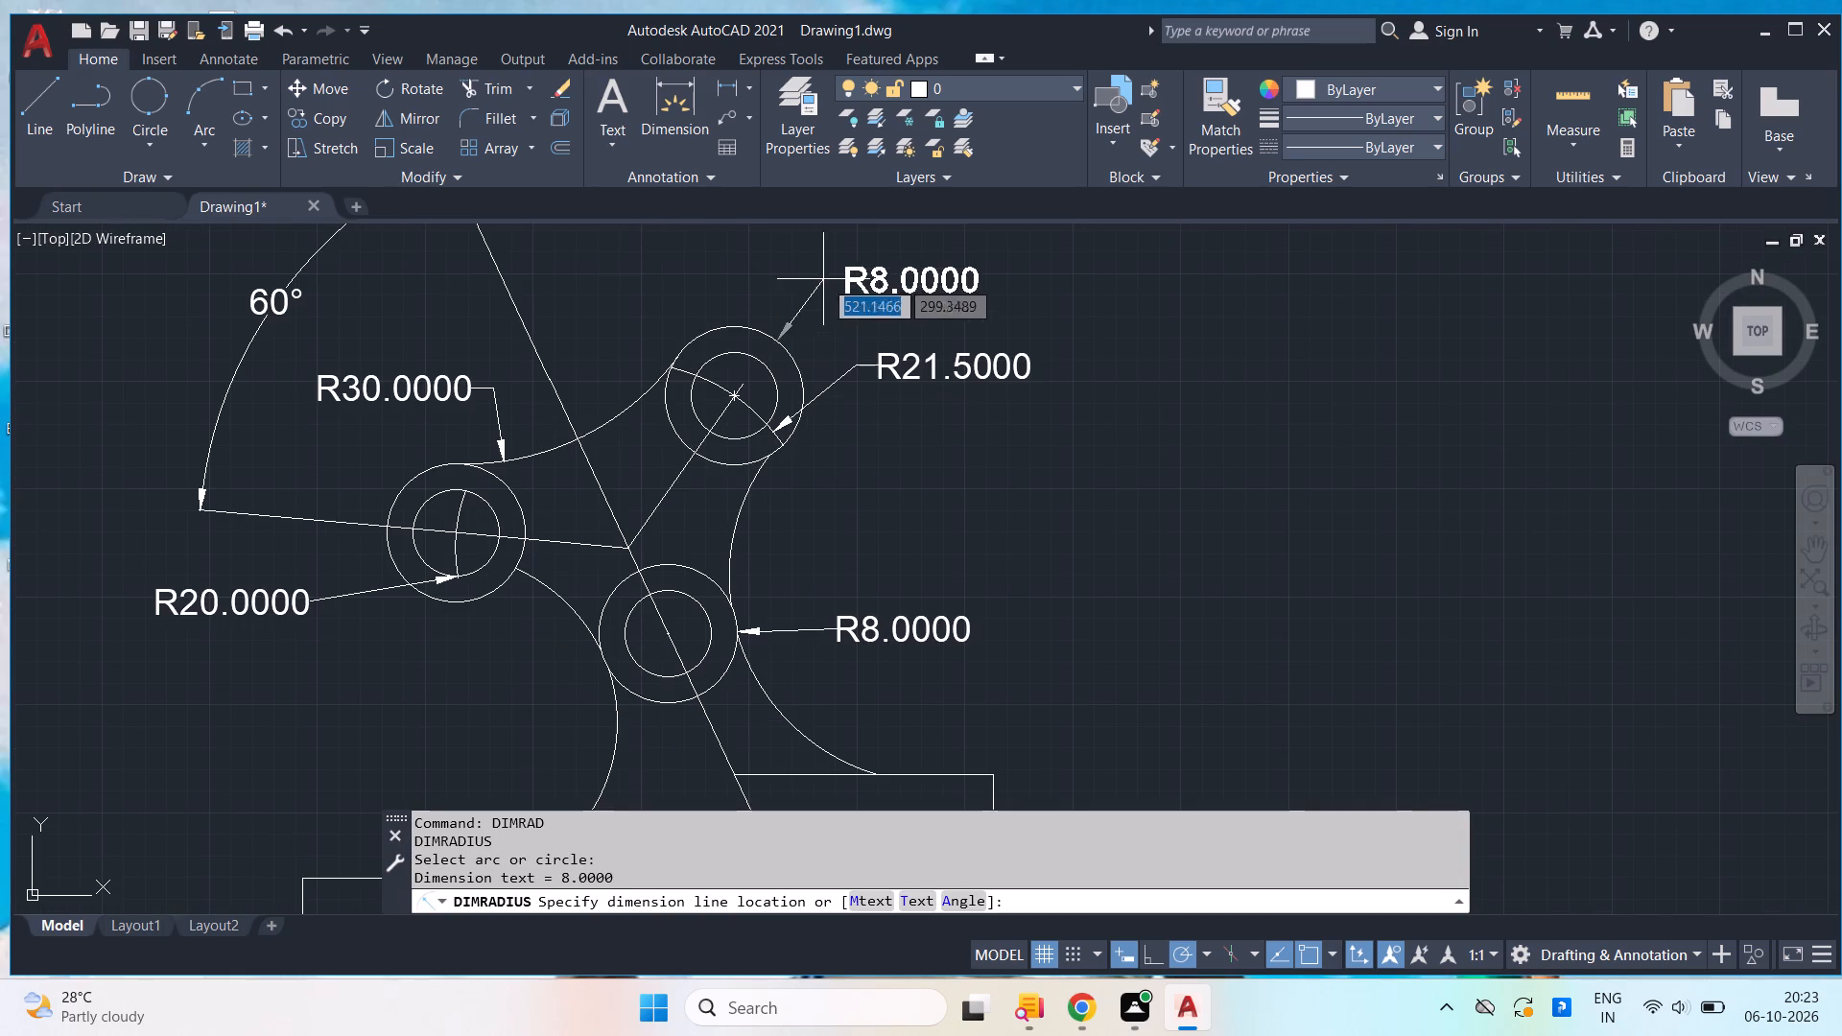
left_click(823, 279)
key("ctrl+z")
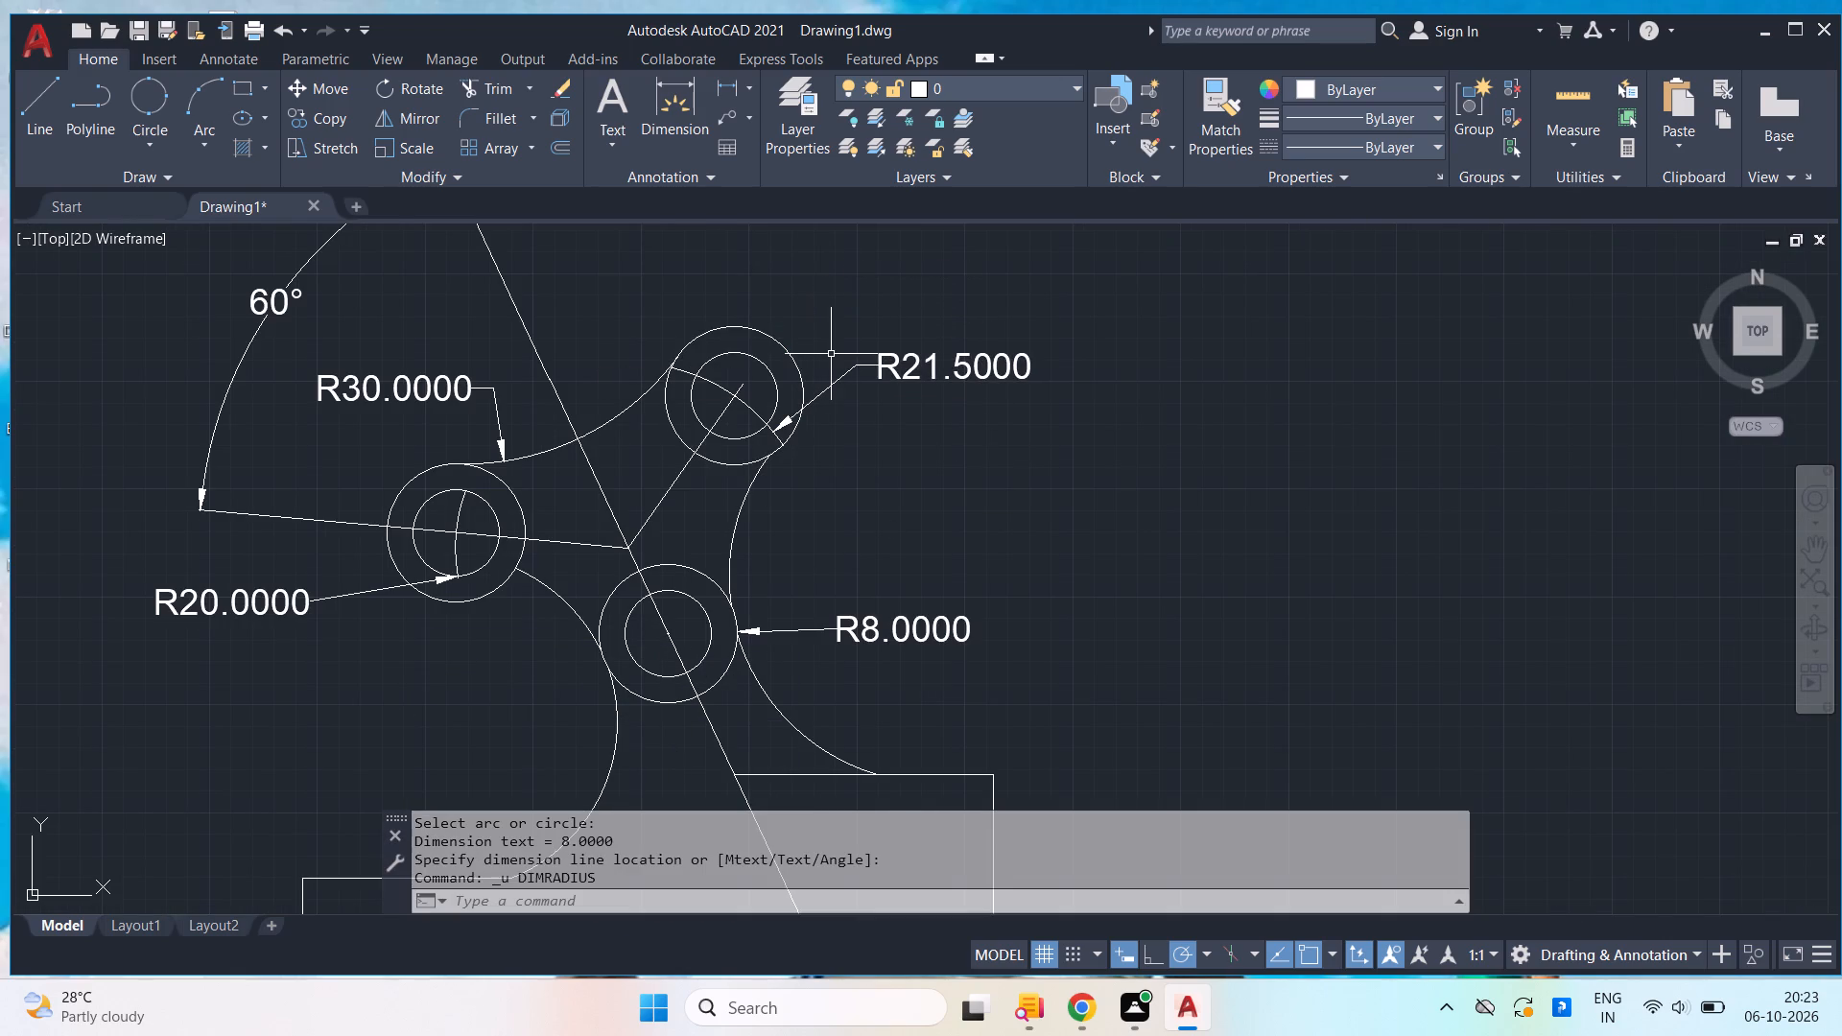
Add a radius dimension to the inner circle of the upper concentric pair, placing its text at the pair's upper right.
type("dim")
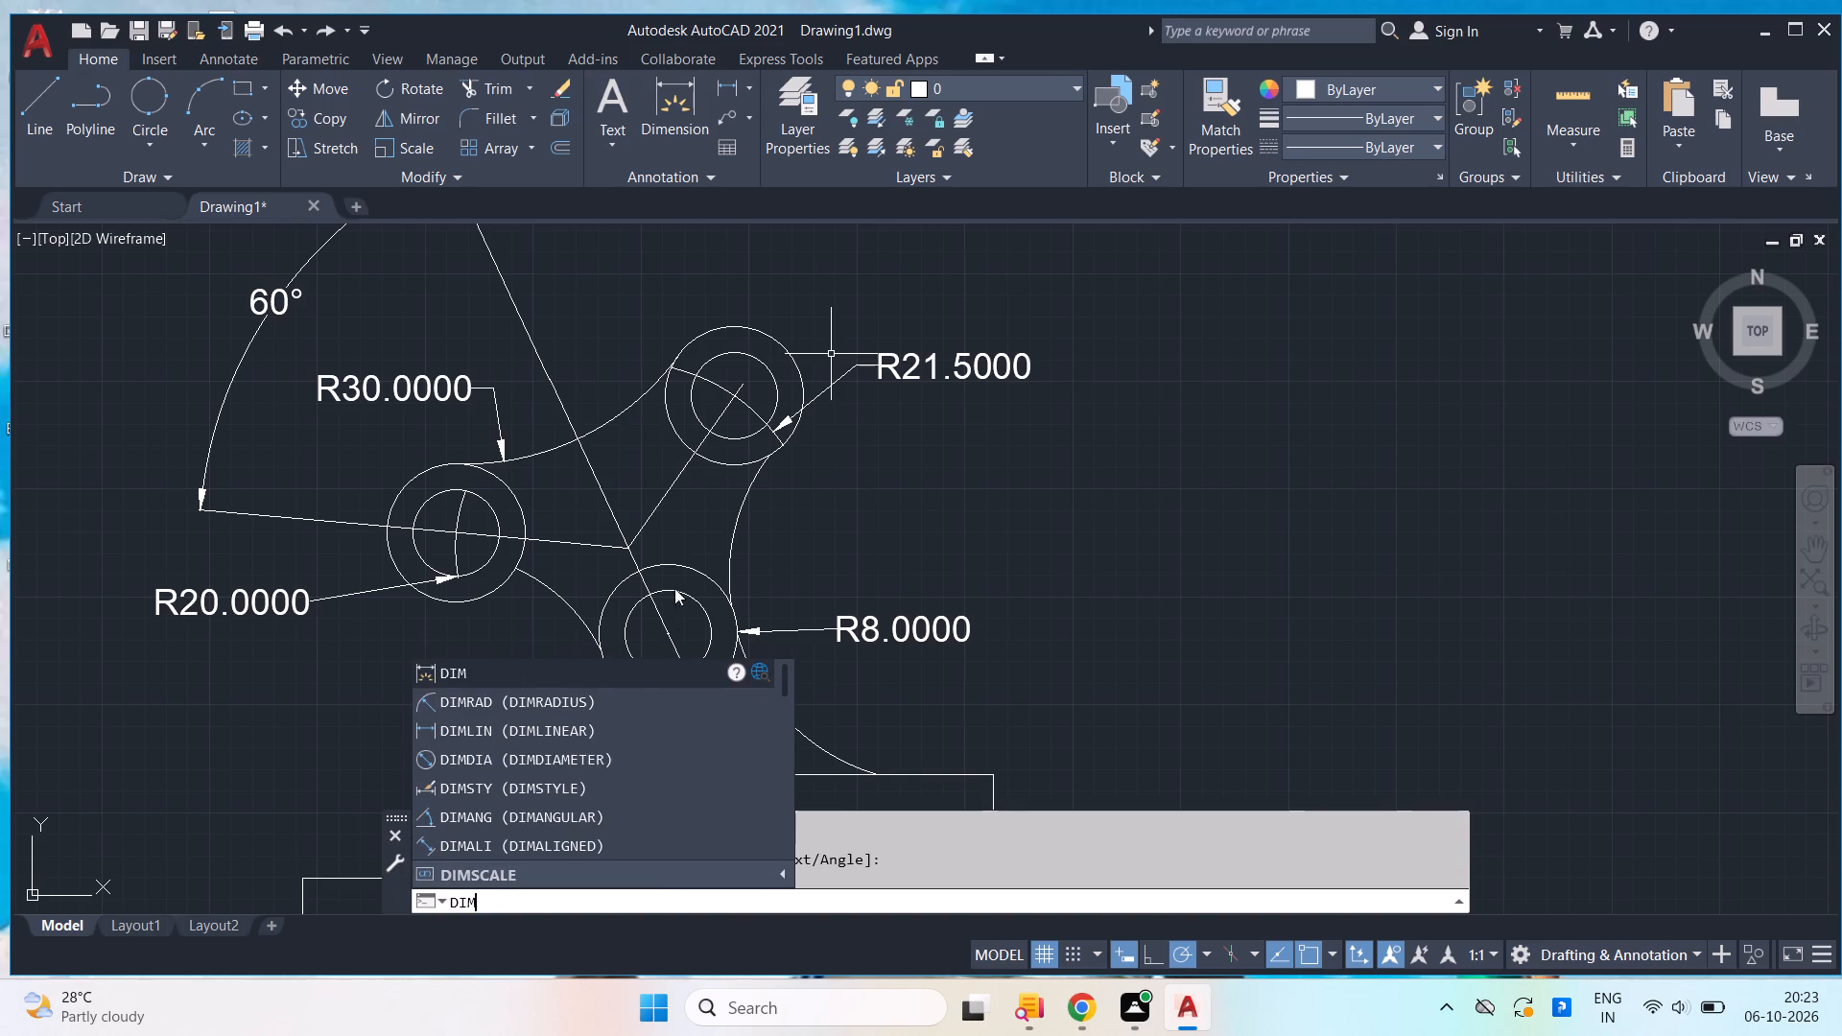
left_click(603, 707)
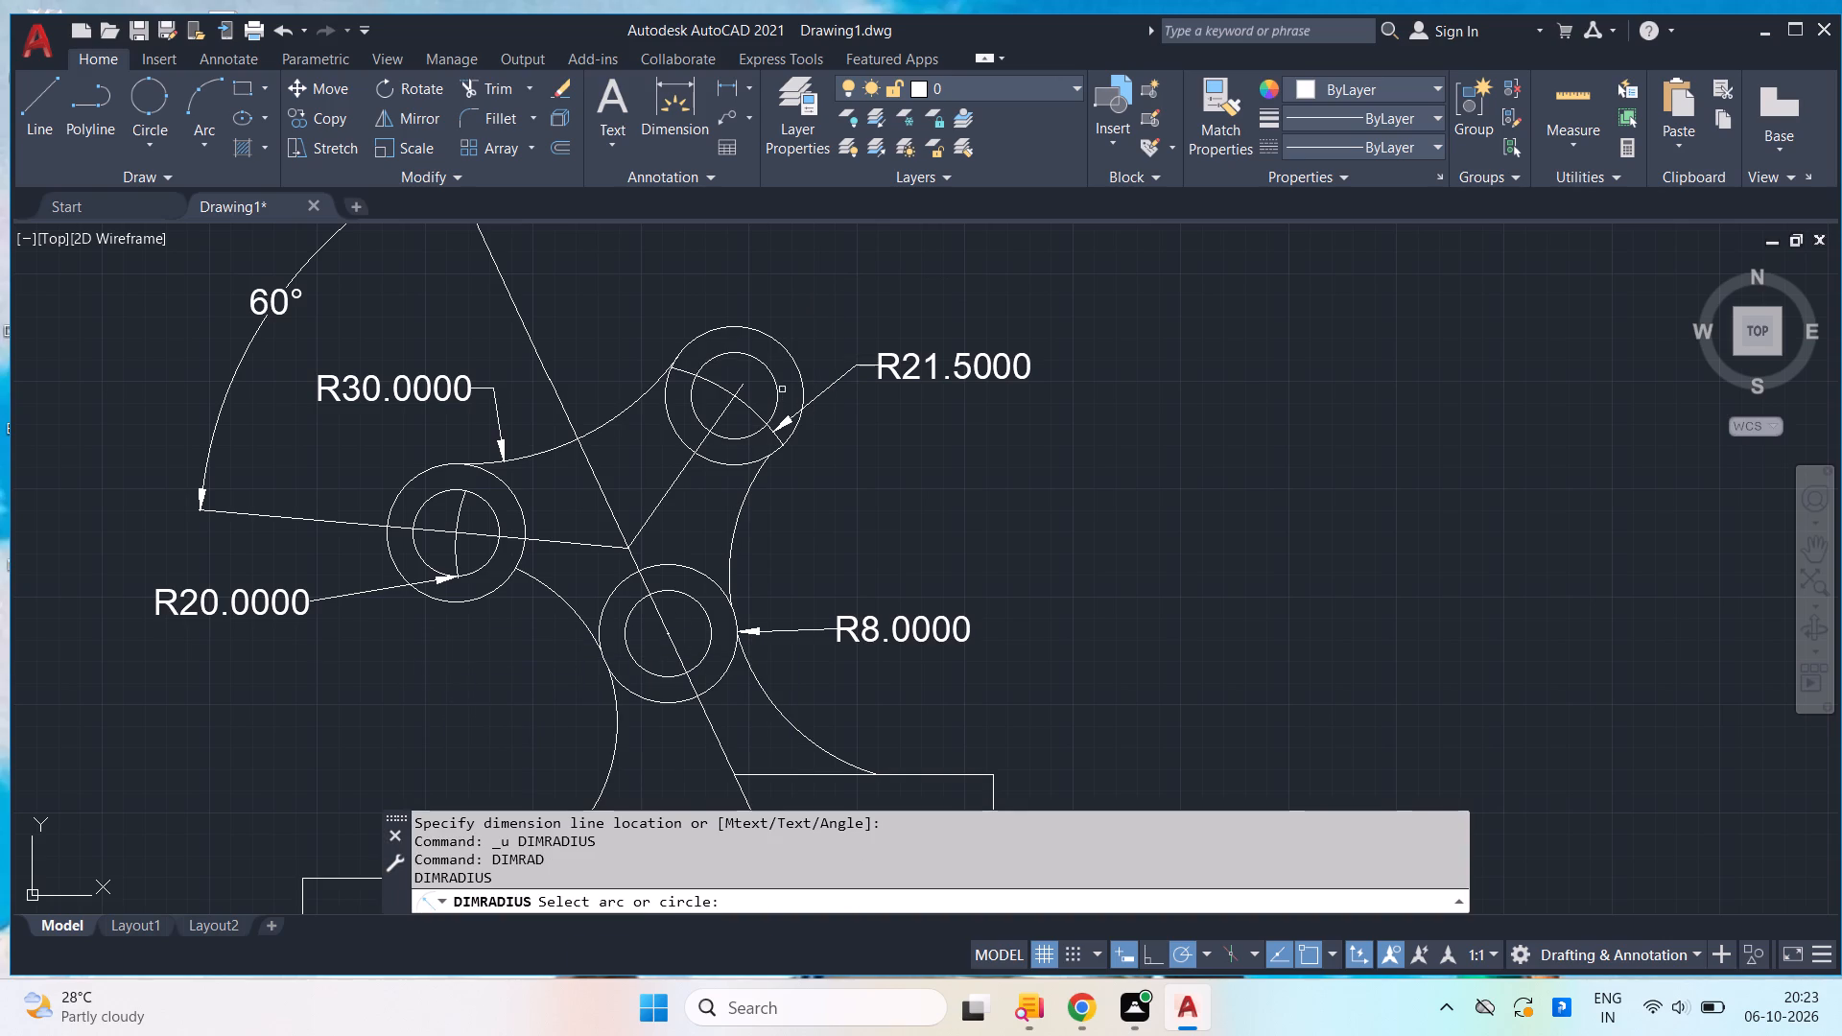
left_click(775, 379)
left_click(838, 273)
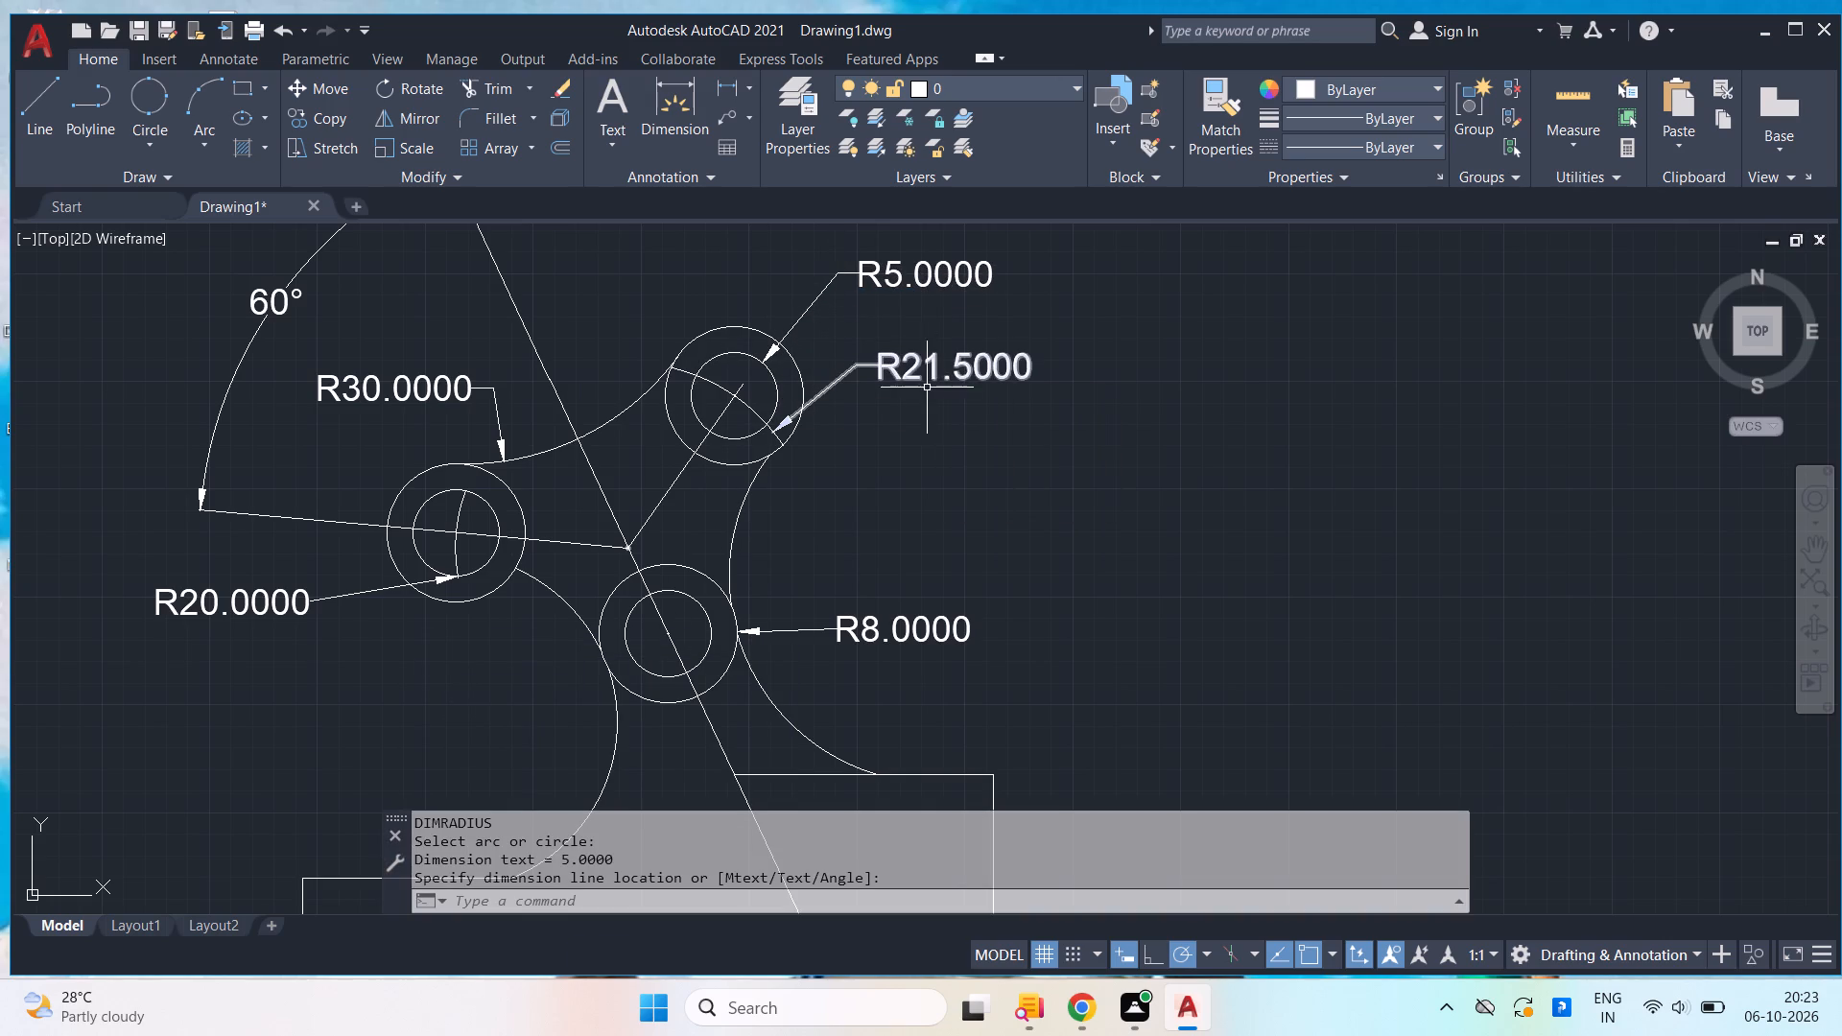
Add a linear dimension along the base's raised top edge, from the inclined line to the right end, placed just below that edge.
type("dim")
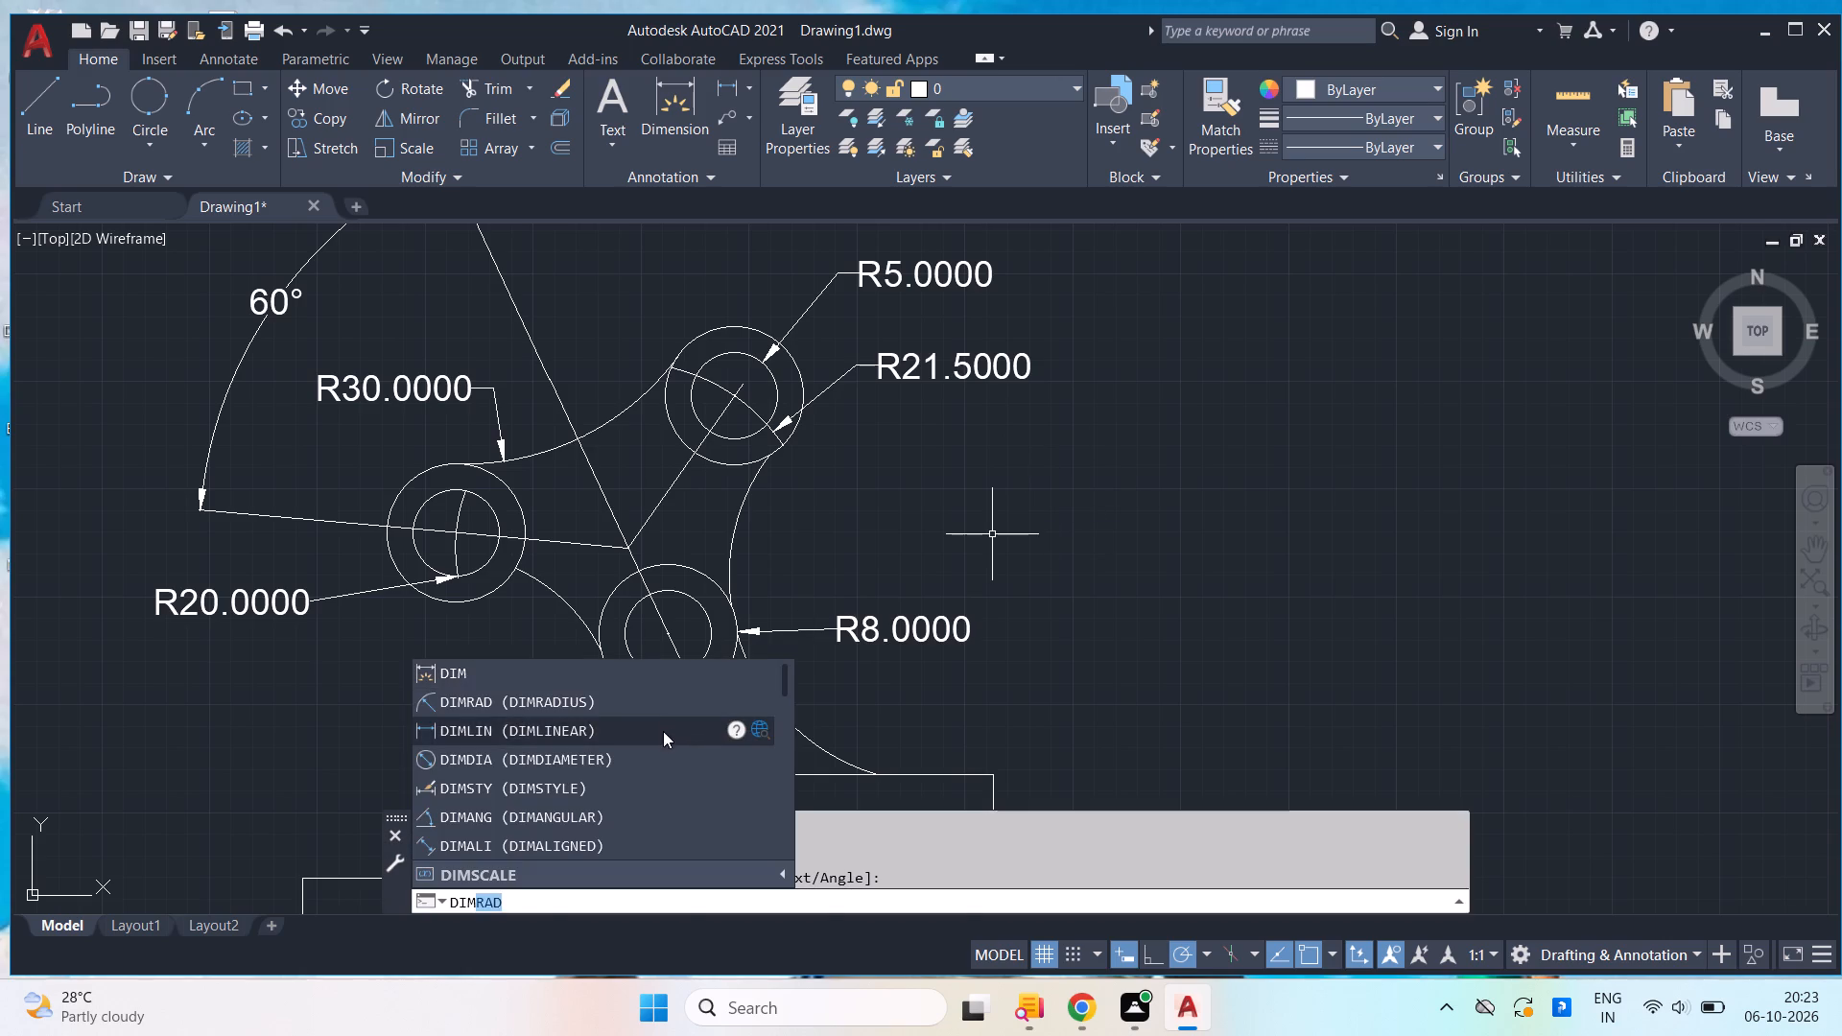
left_click(663, 731)
middle_click_drag(724, 653, 765, 529)
scroll(724, 648, "down", 1)
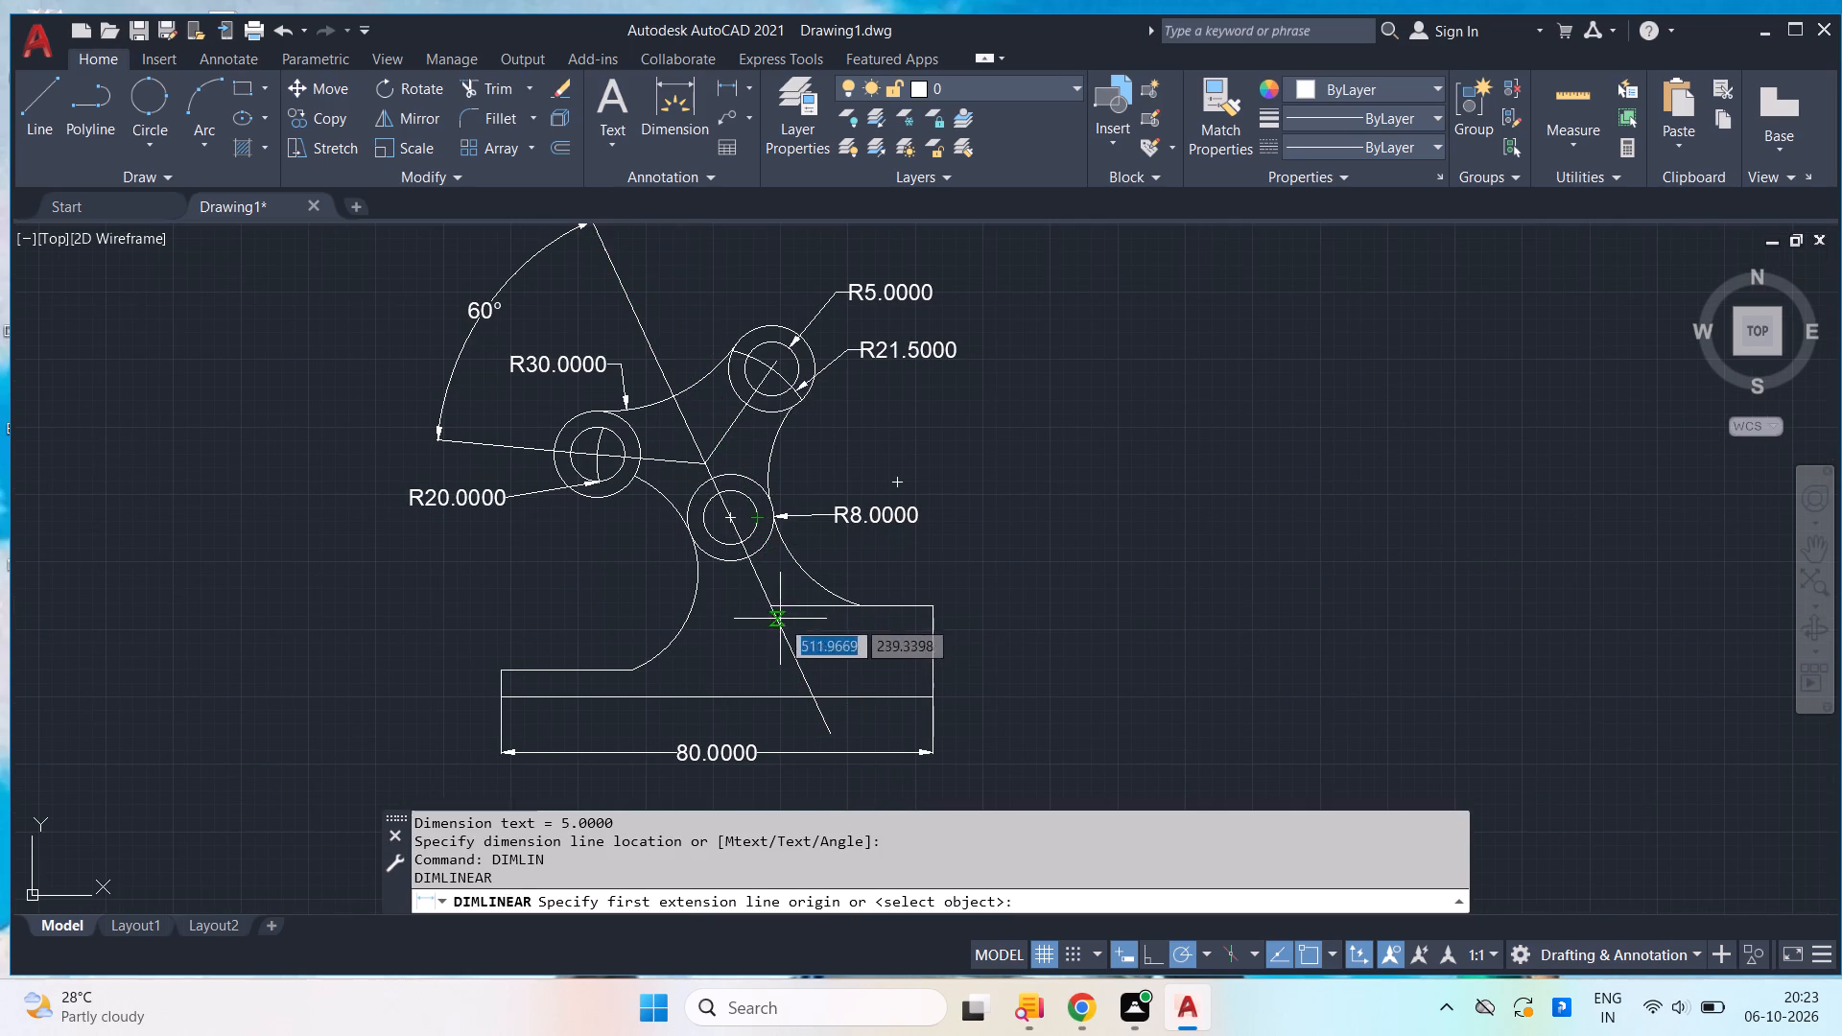
left_click(774, 609)
left_click(936, 611)
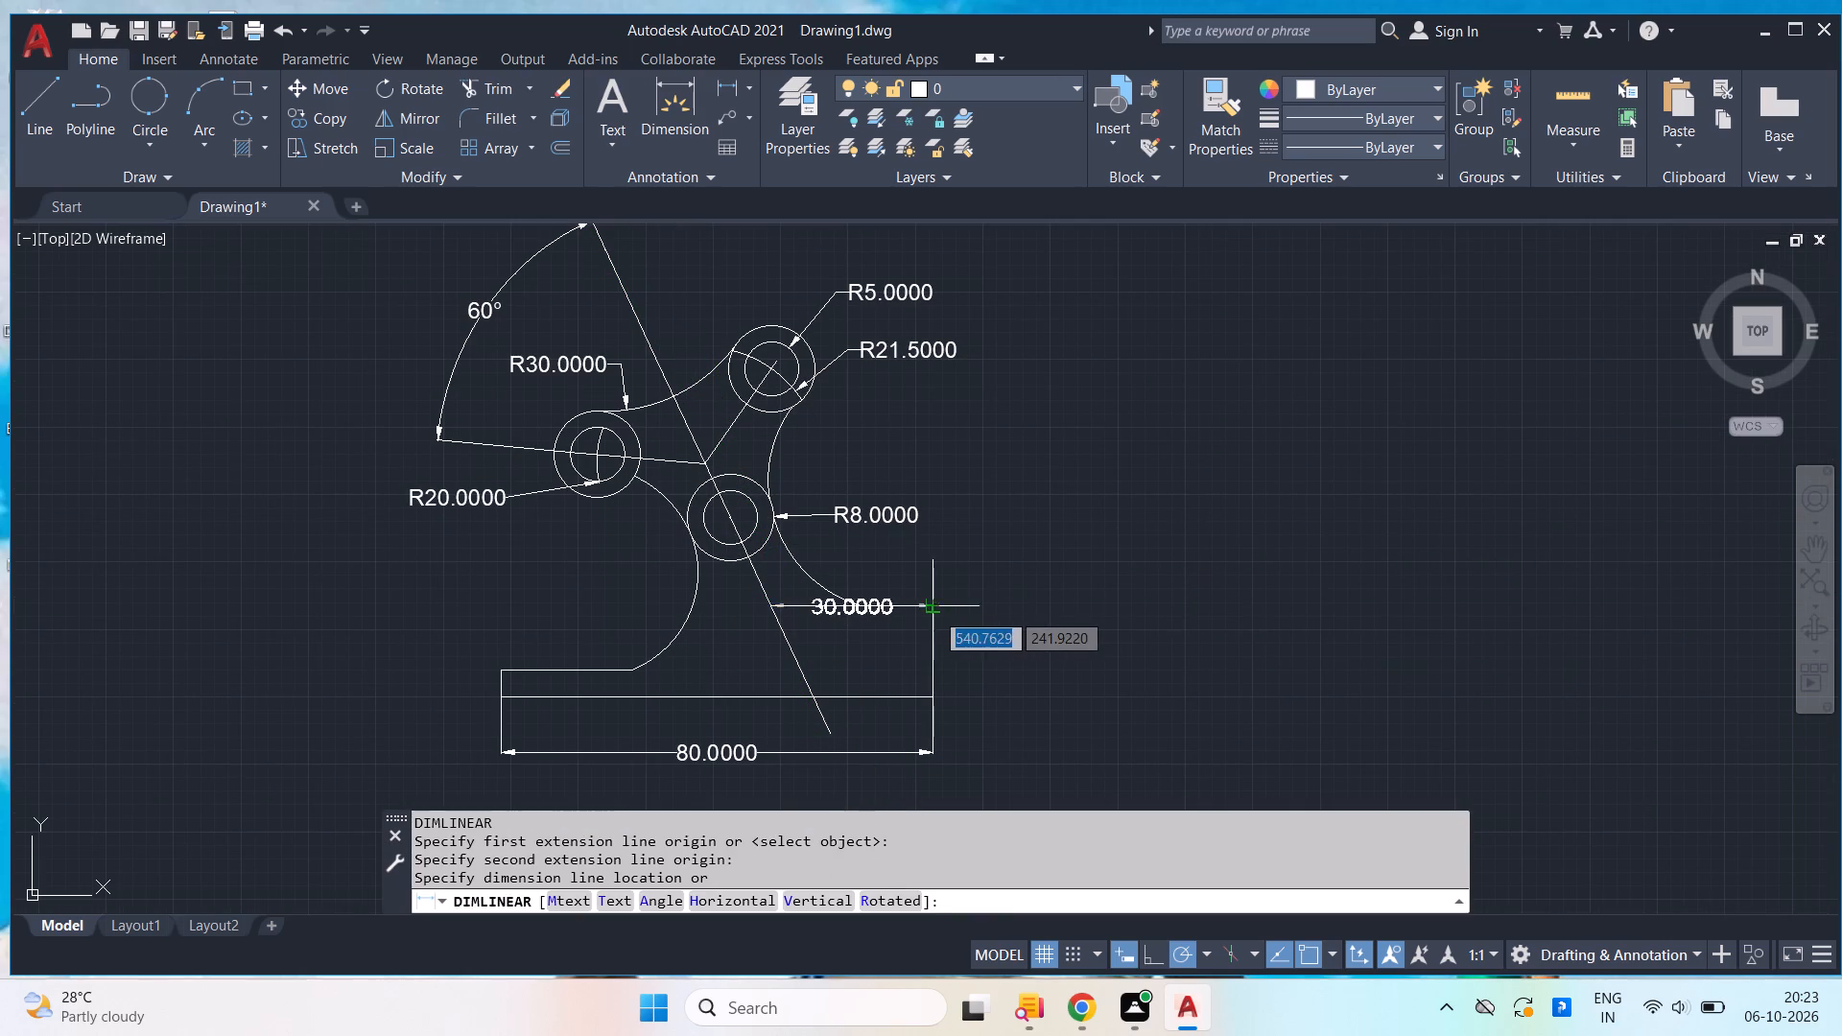
left_click(909, 639)
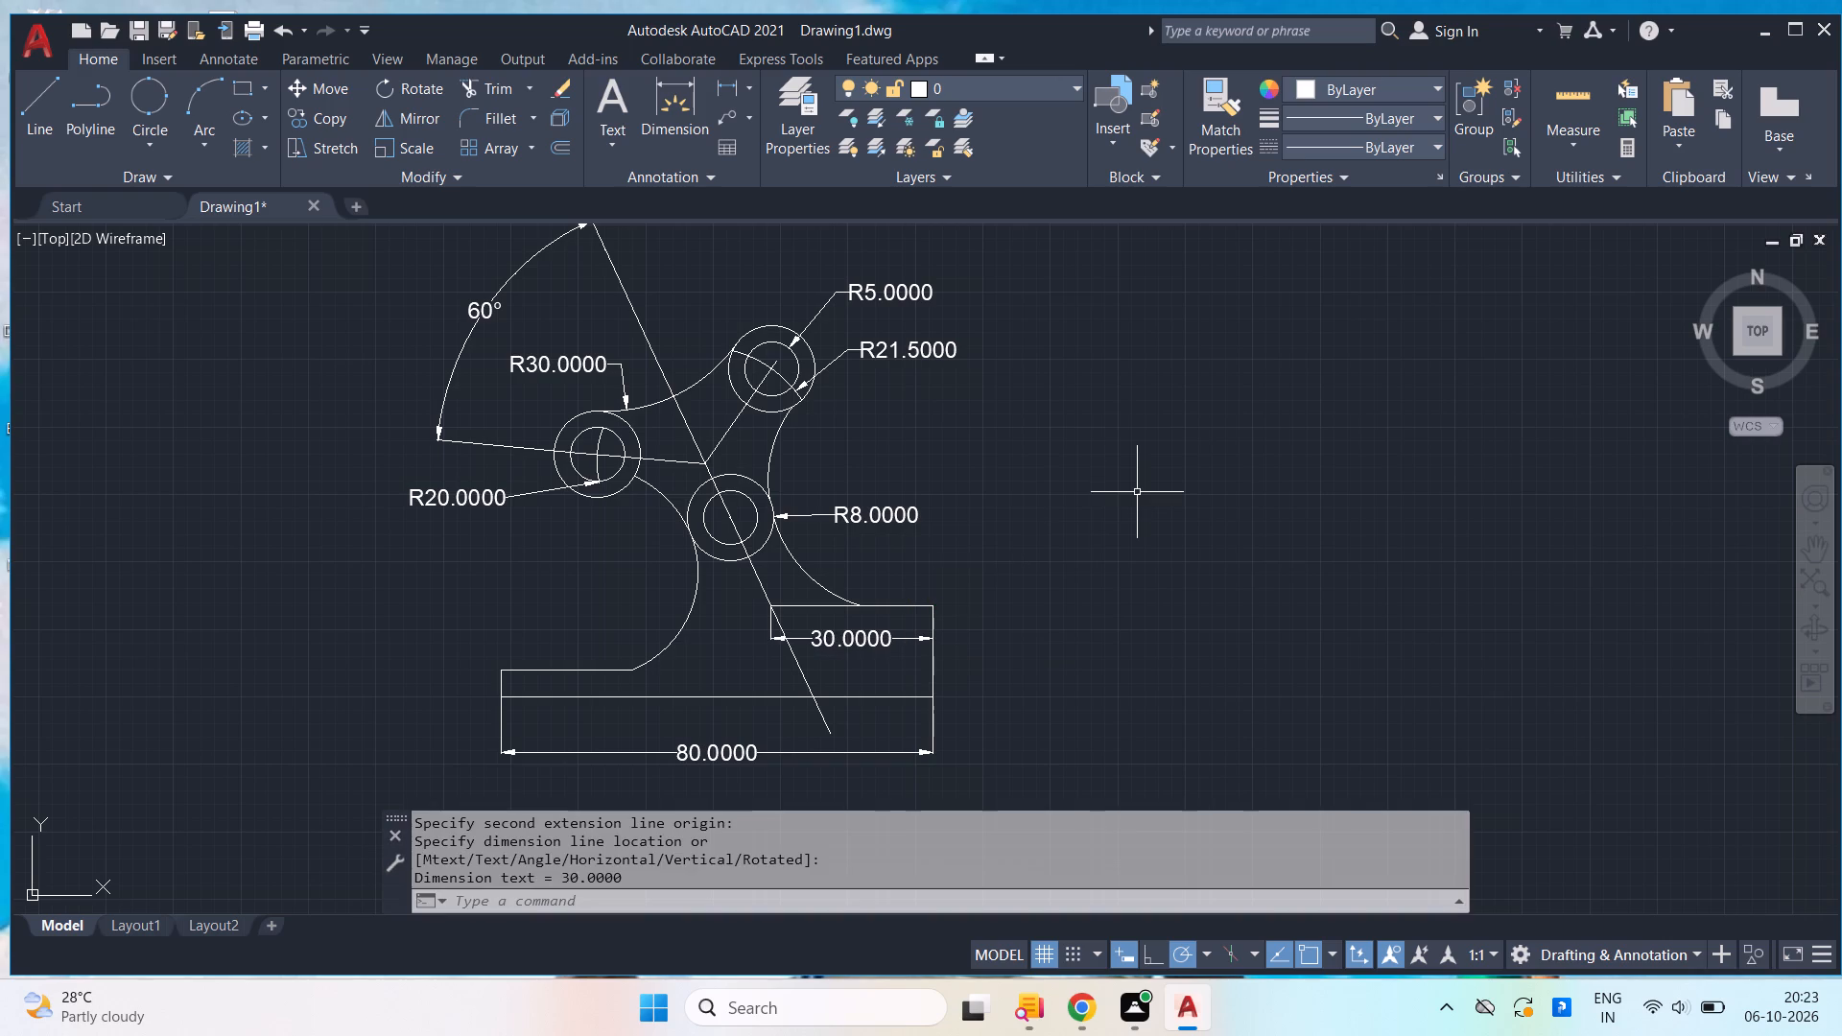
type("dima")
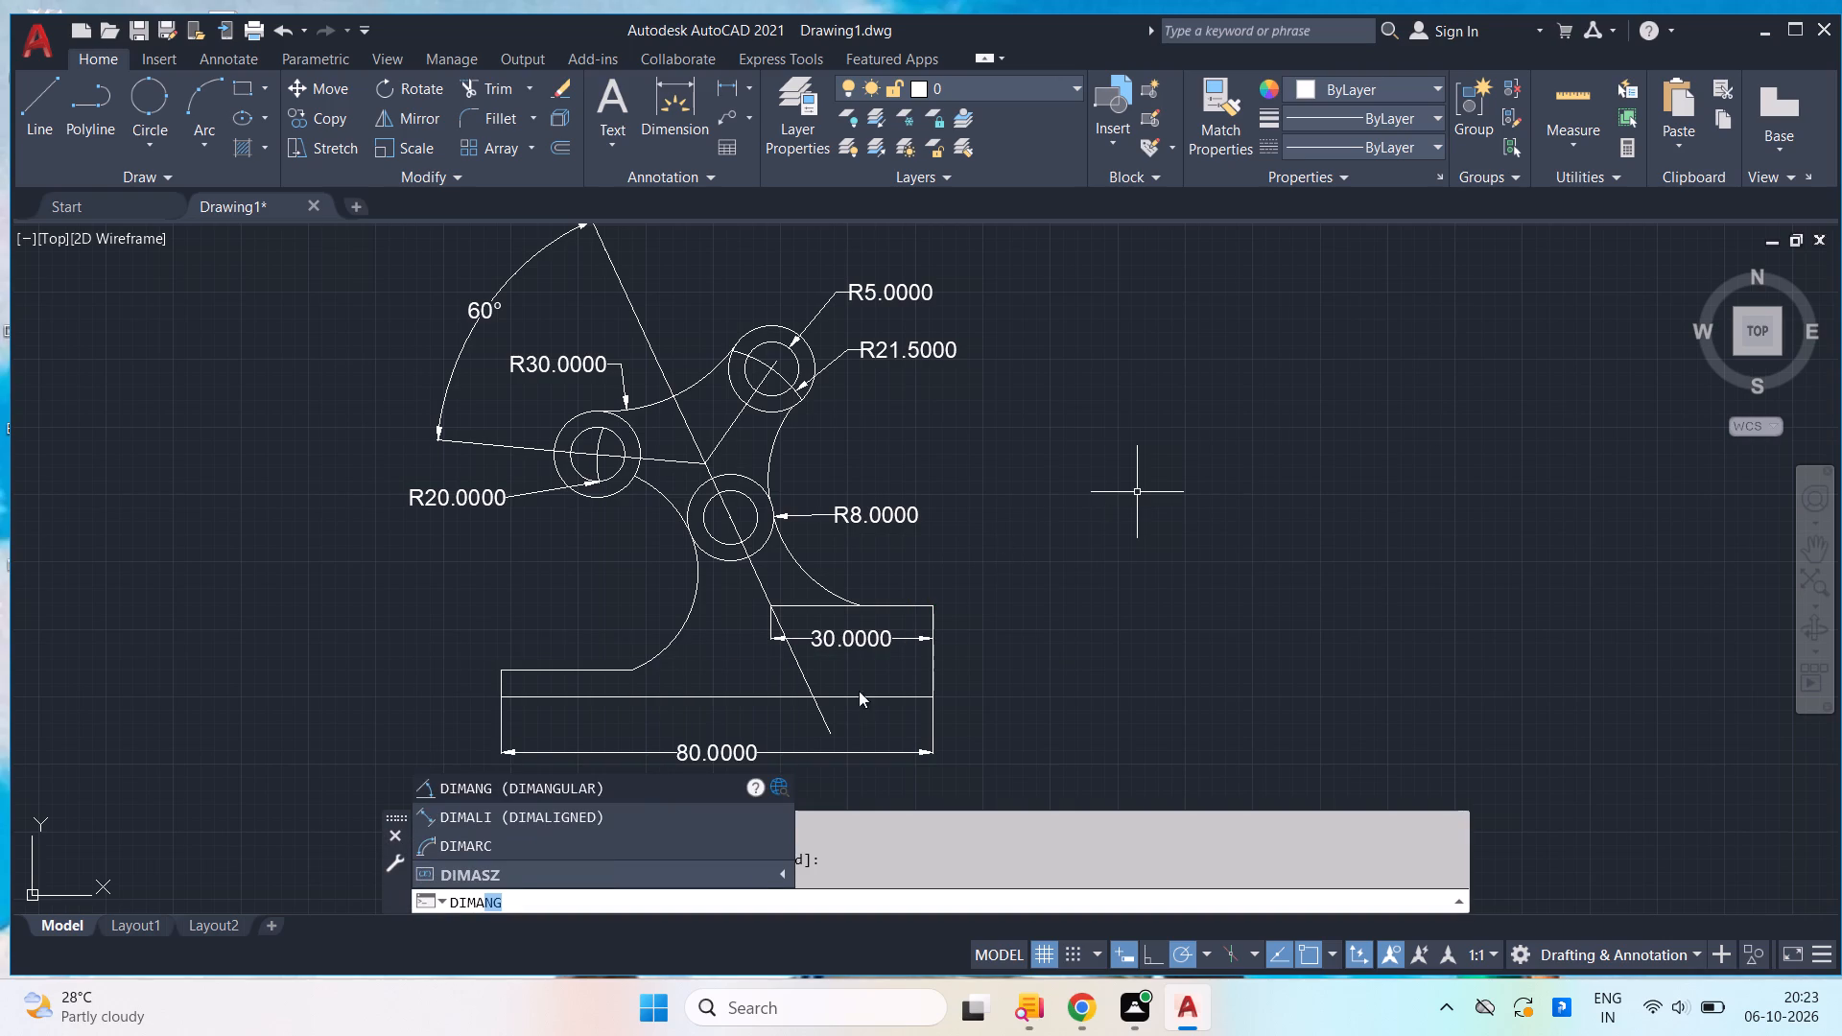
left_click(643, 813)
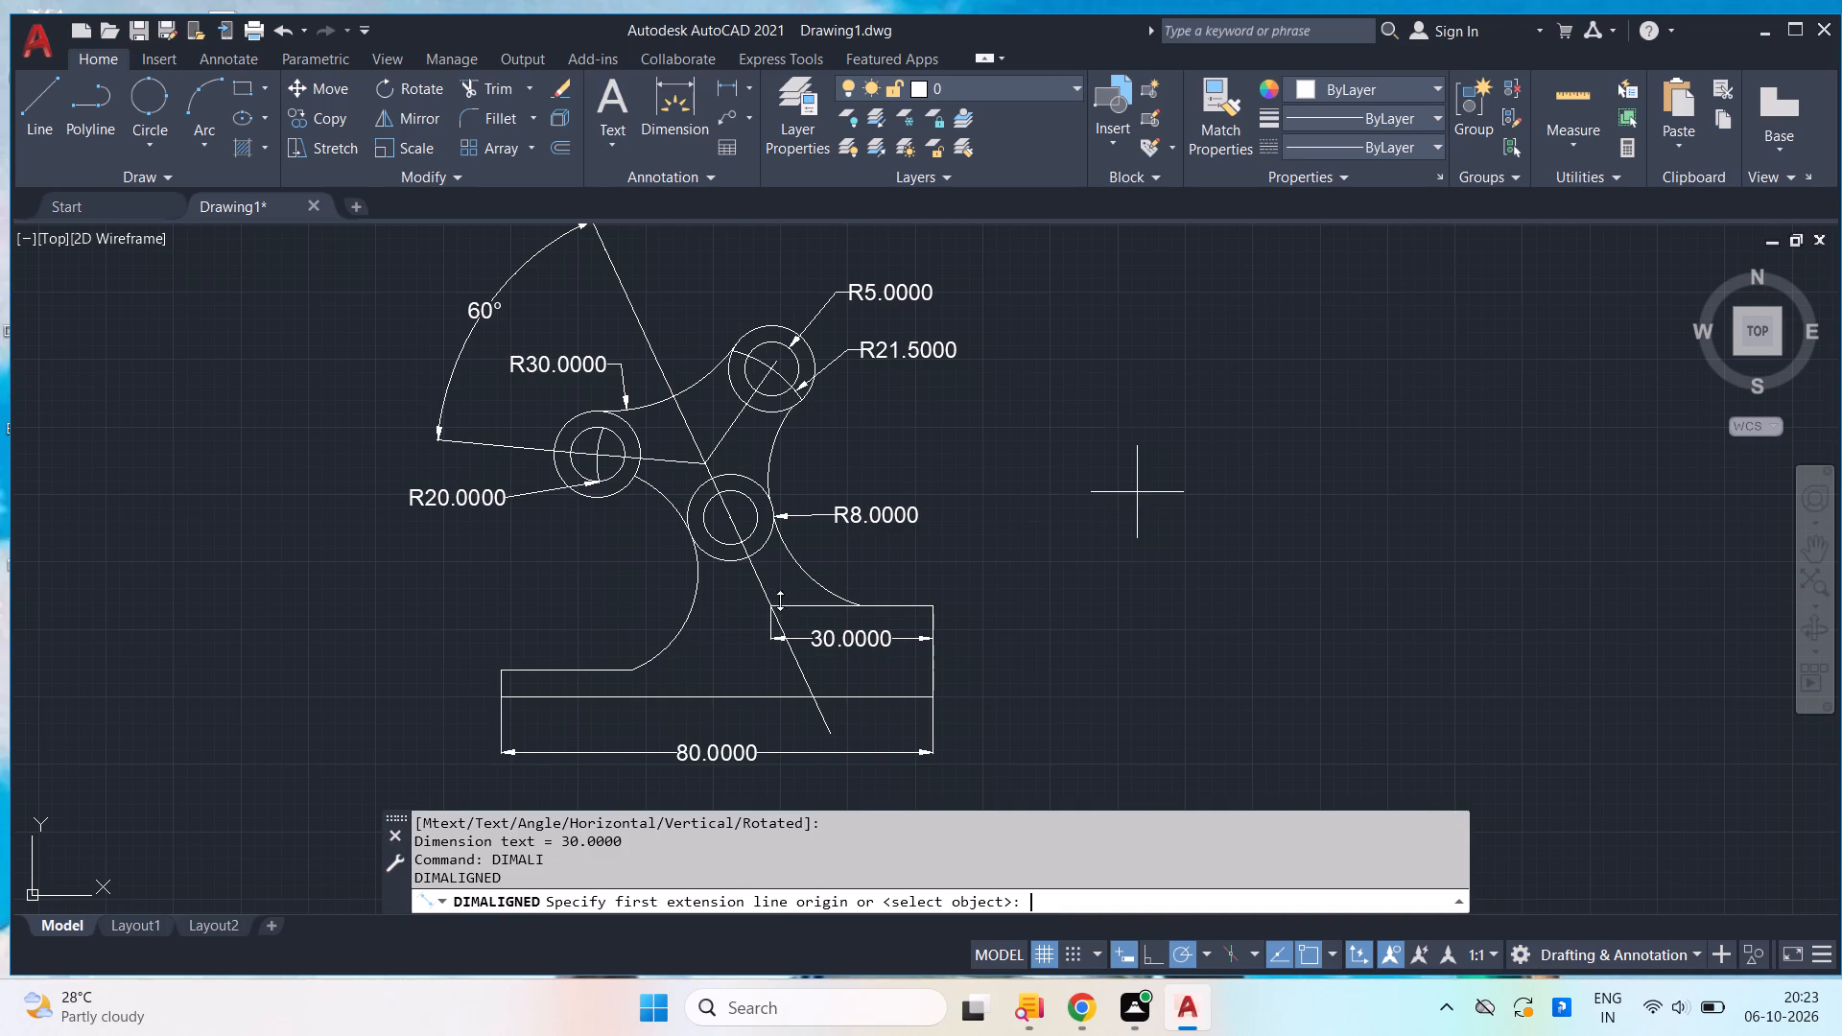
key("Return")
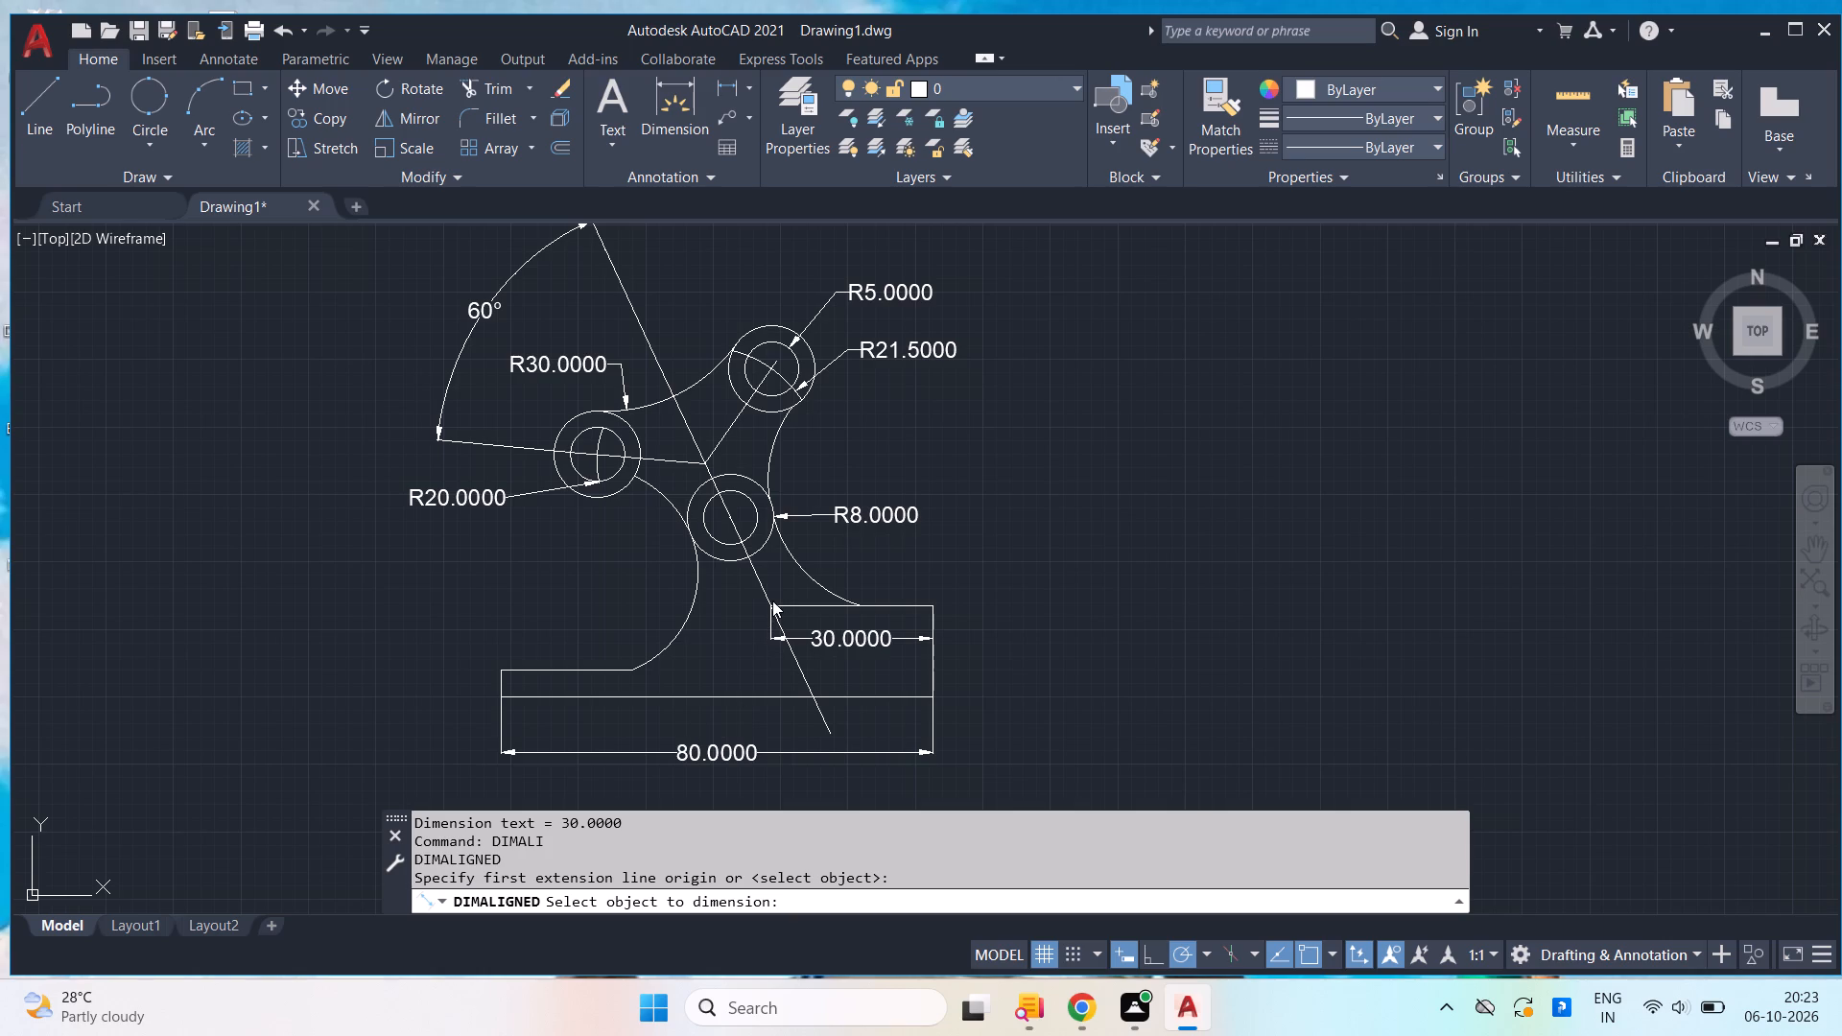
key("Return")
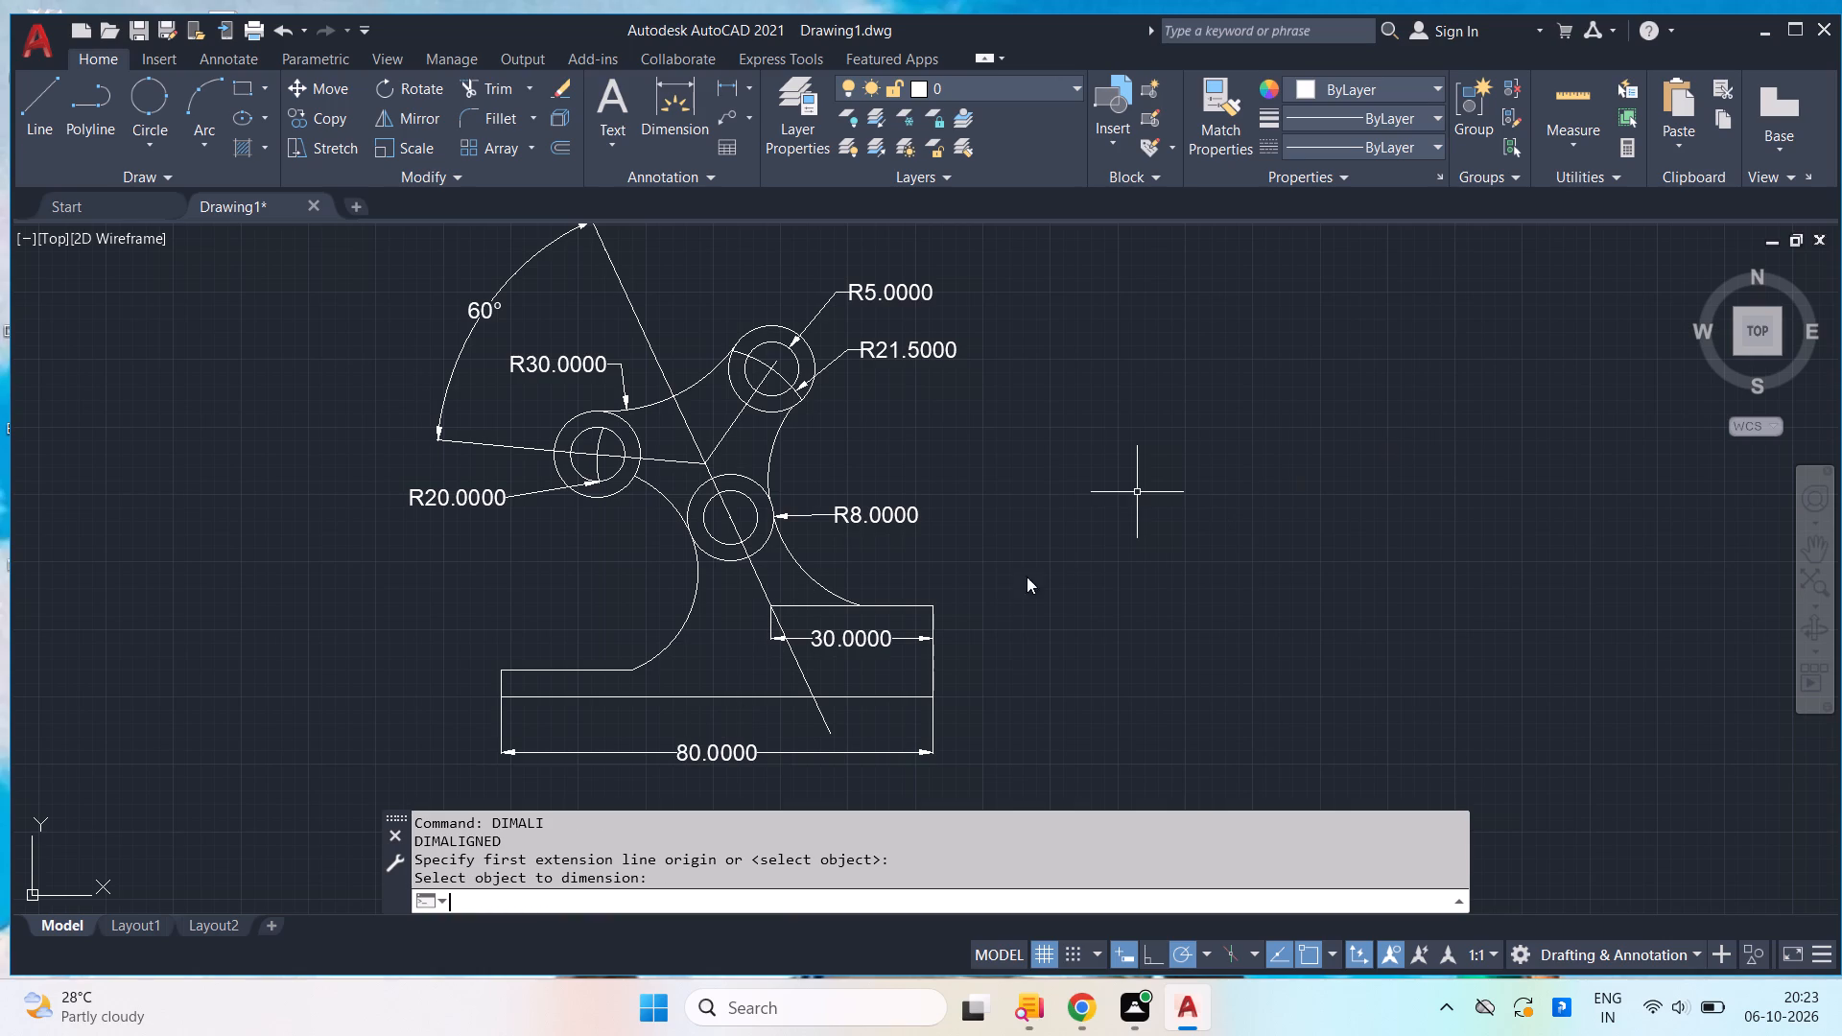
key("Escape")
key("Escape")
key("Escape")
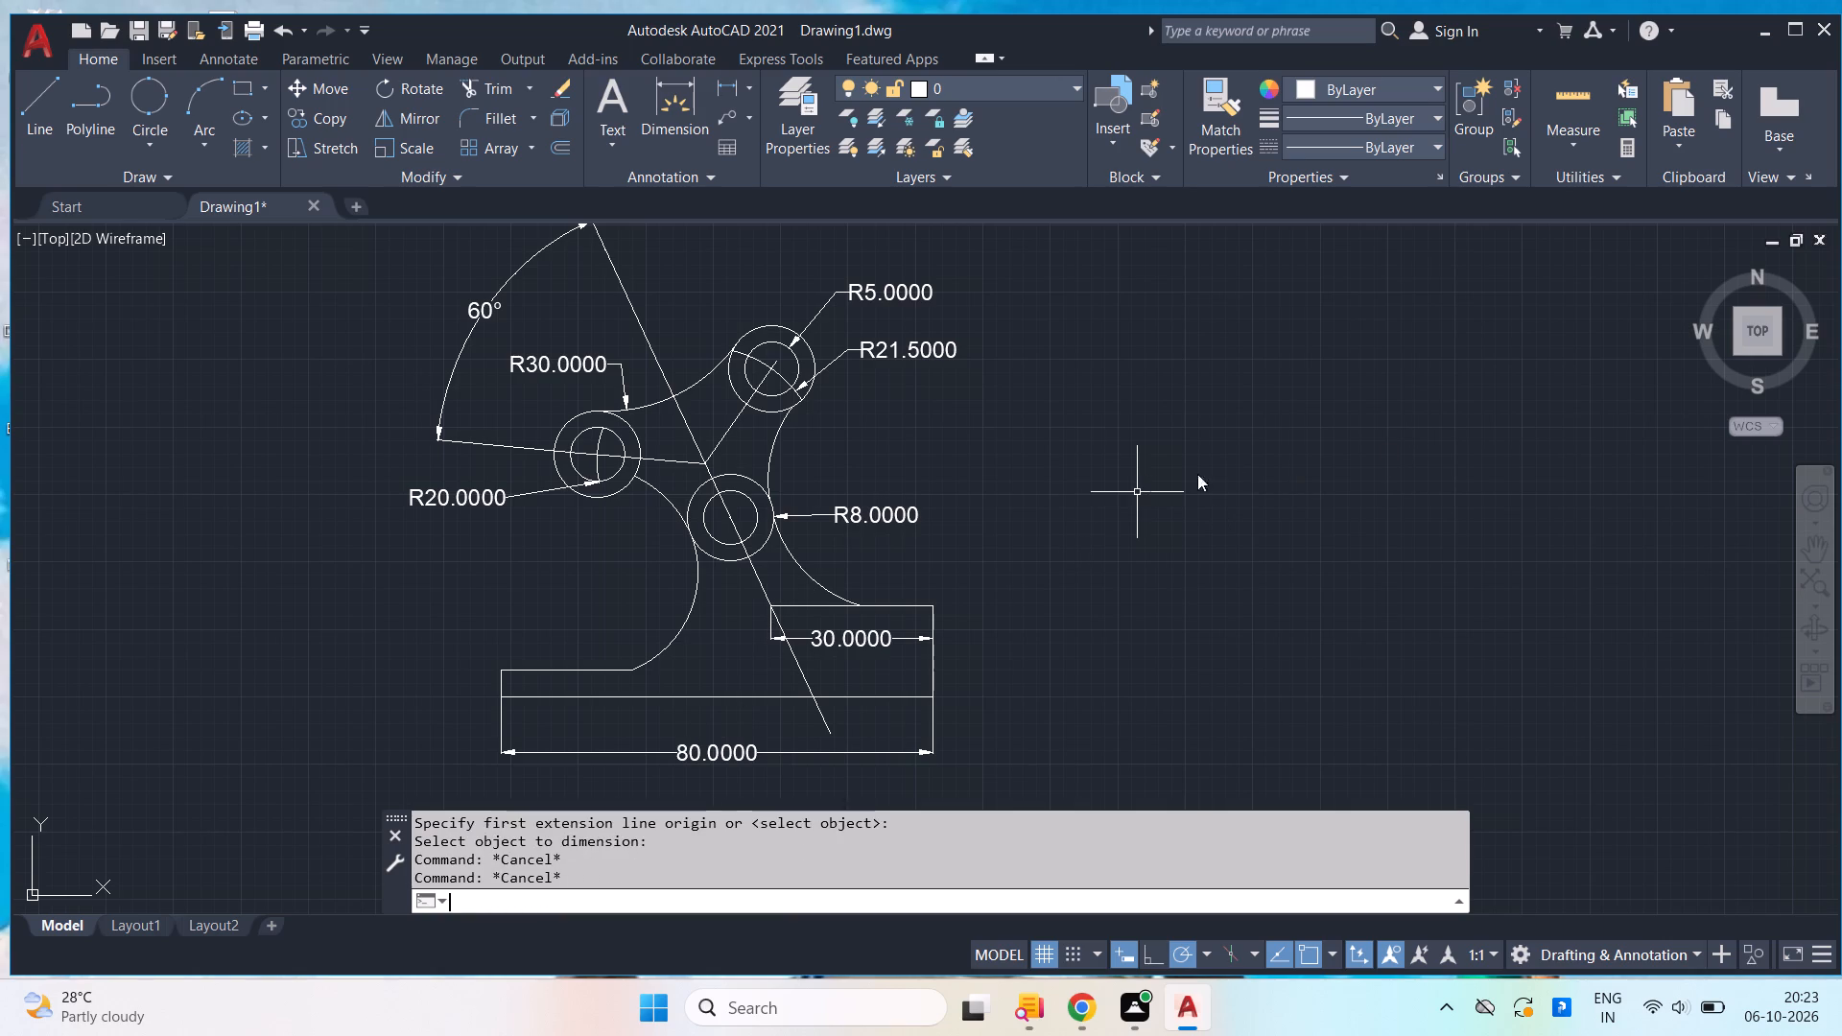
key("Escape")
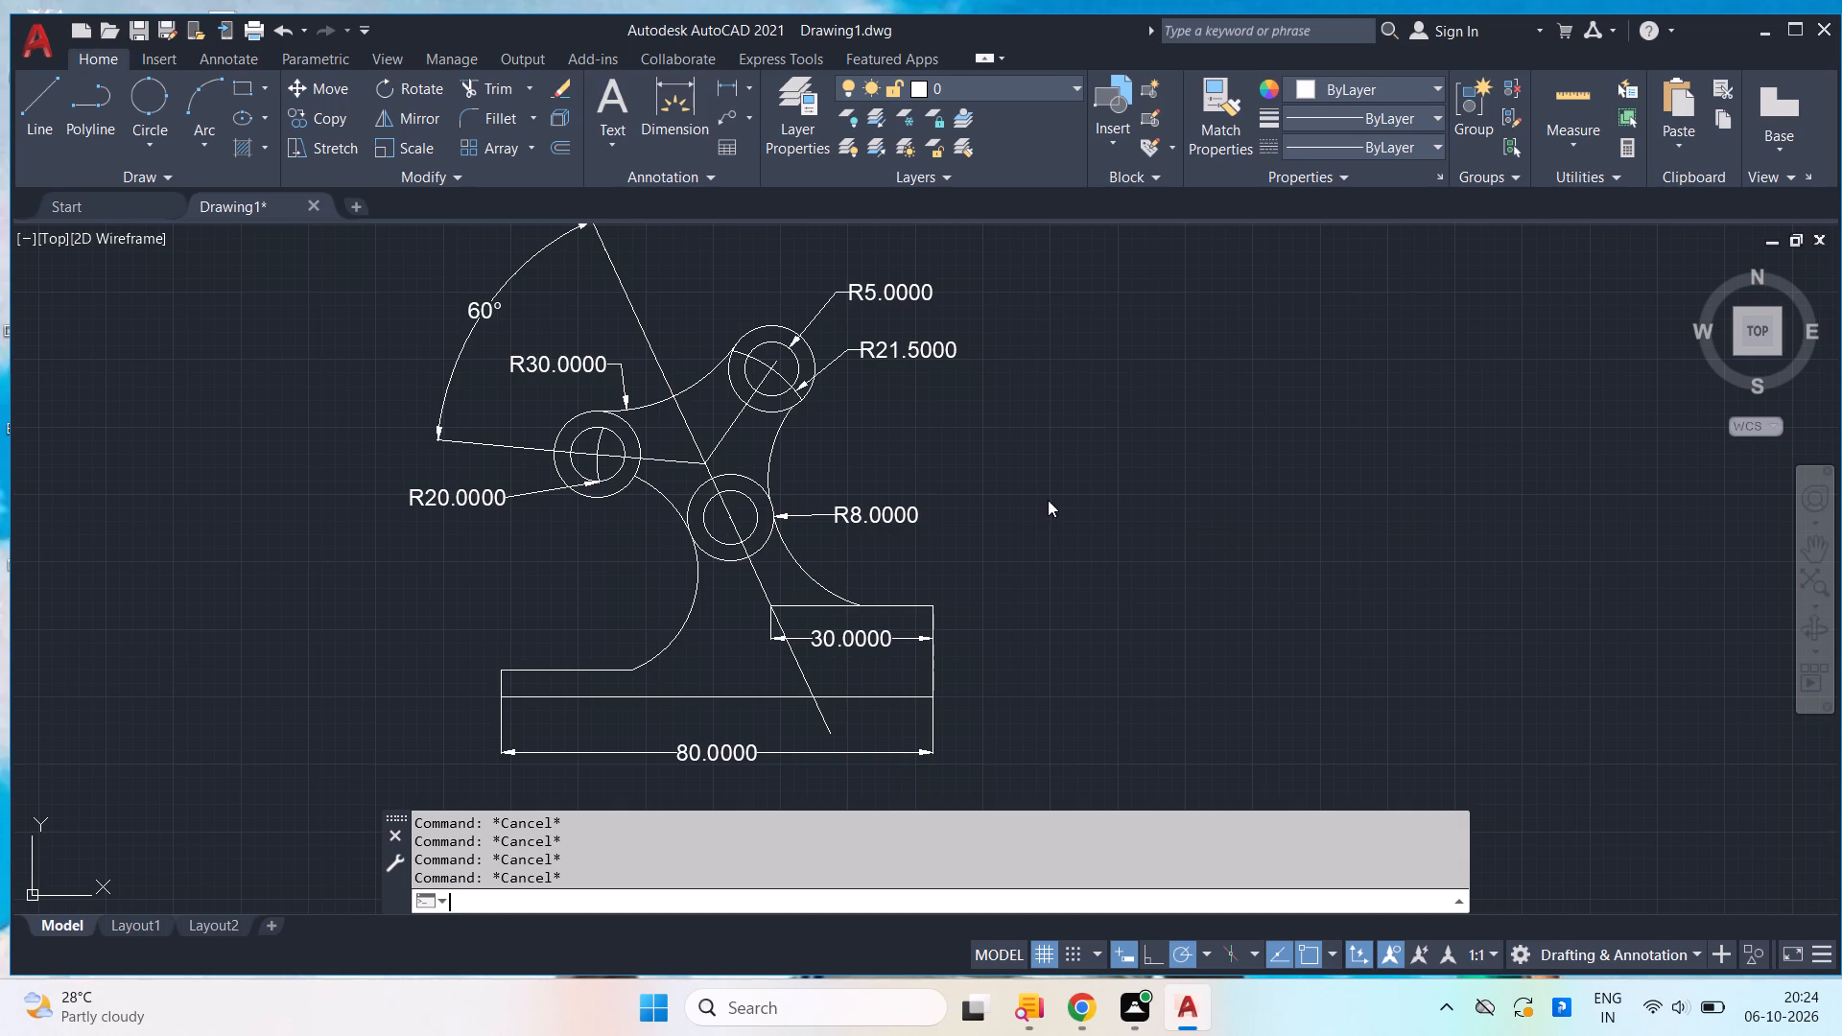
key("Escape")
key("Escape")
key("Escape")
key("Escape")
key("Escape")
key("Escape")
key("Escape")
Add an aligned dimension from the raised edge's left end to the centre of the lower circle pair, offset right of the inclined line.
type("dim")
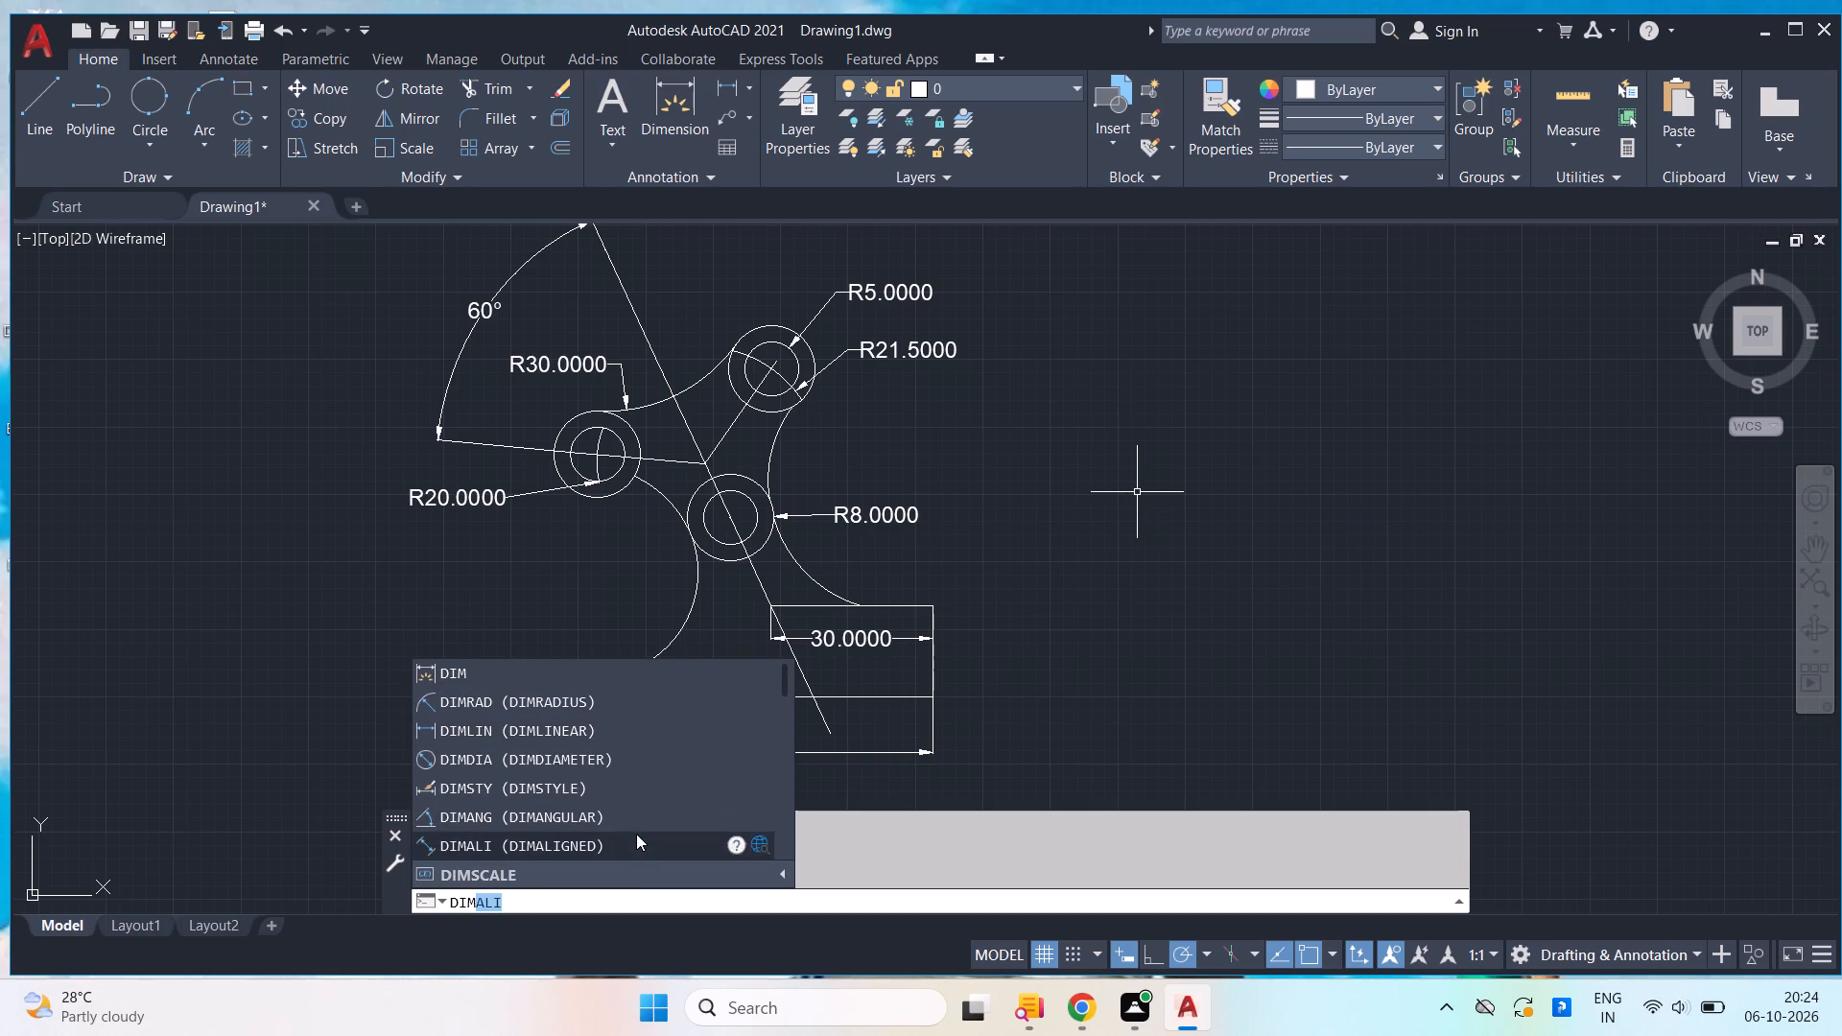
left_click(632, 849)
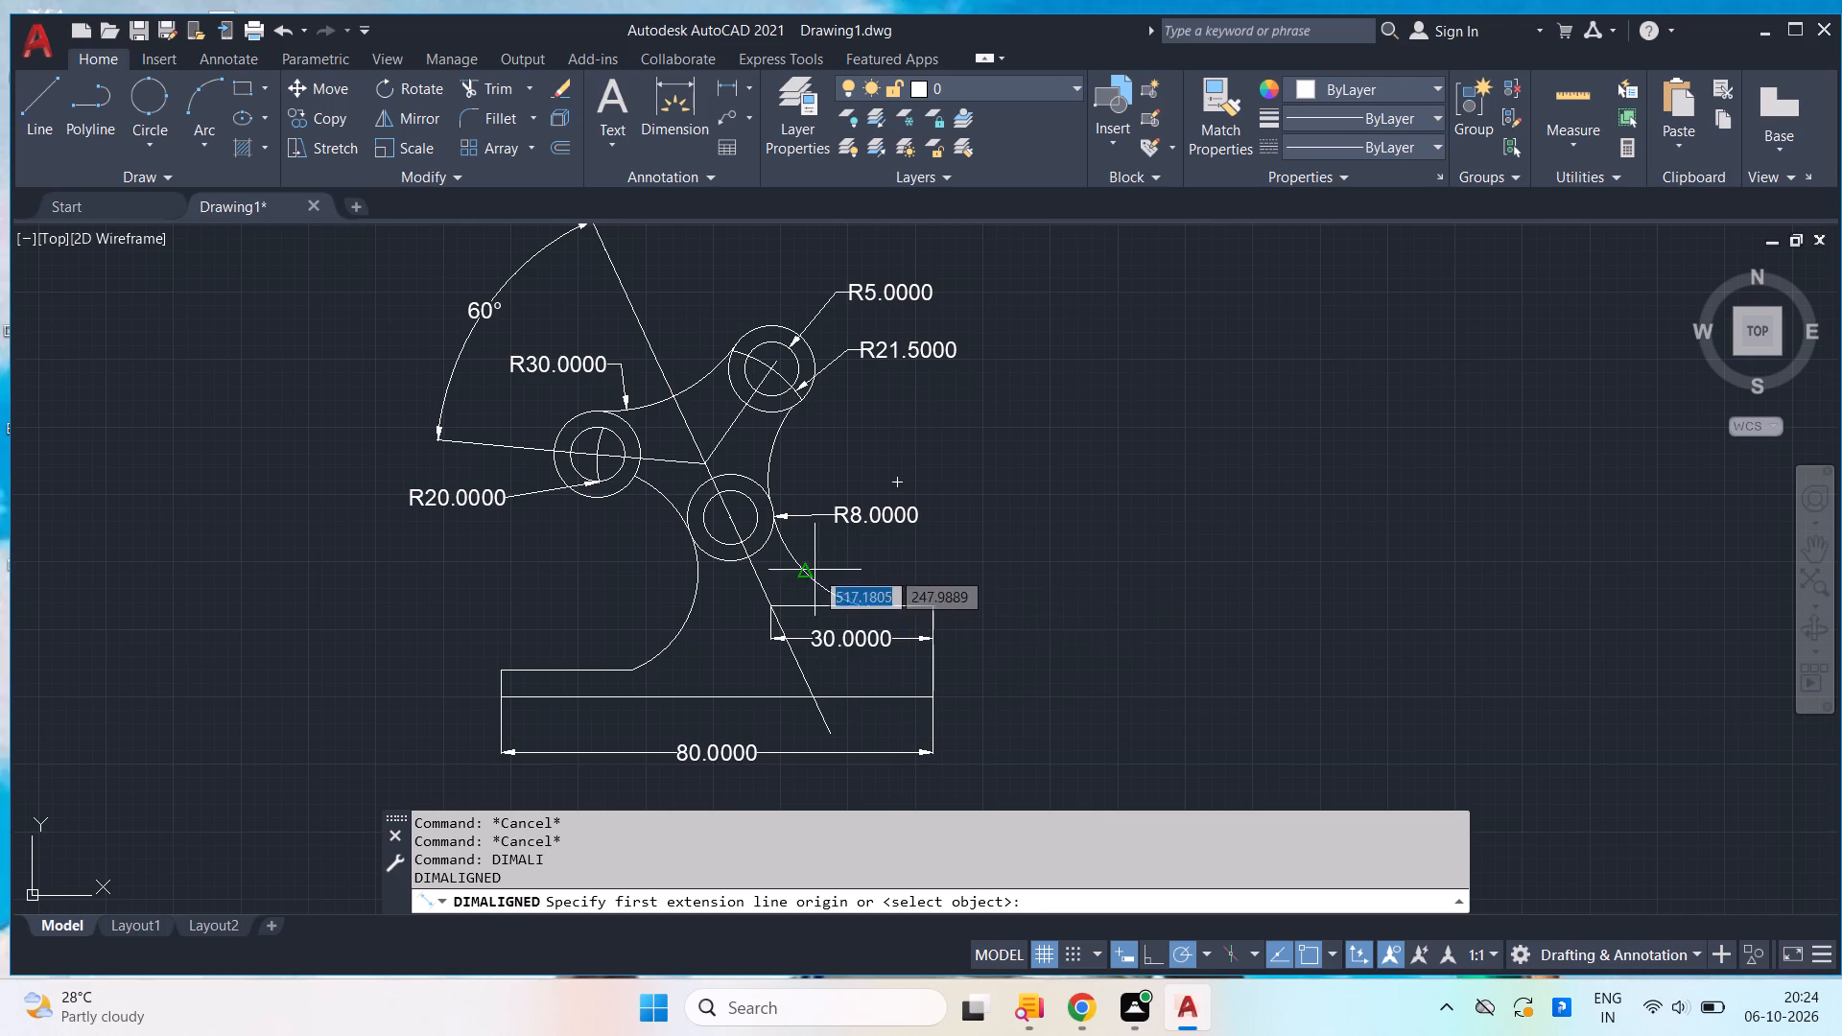
scroll(790, 572, "up", 3)
middle_click_drag(691, 715, 827, 430)
left_click(771, 481)
middle_click_drag(667, 335, 818, 516)
scroll(763, 294, "up", 4)
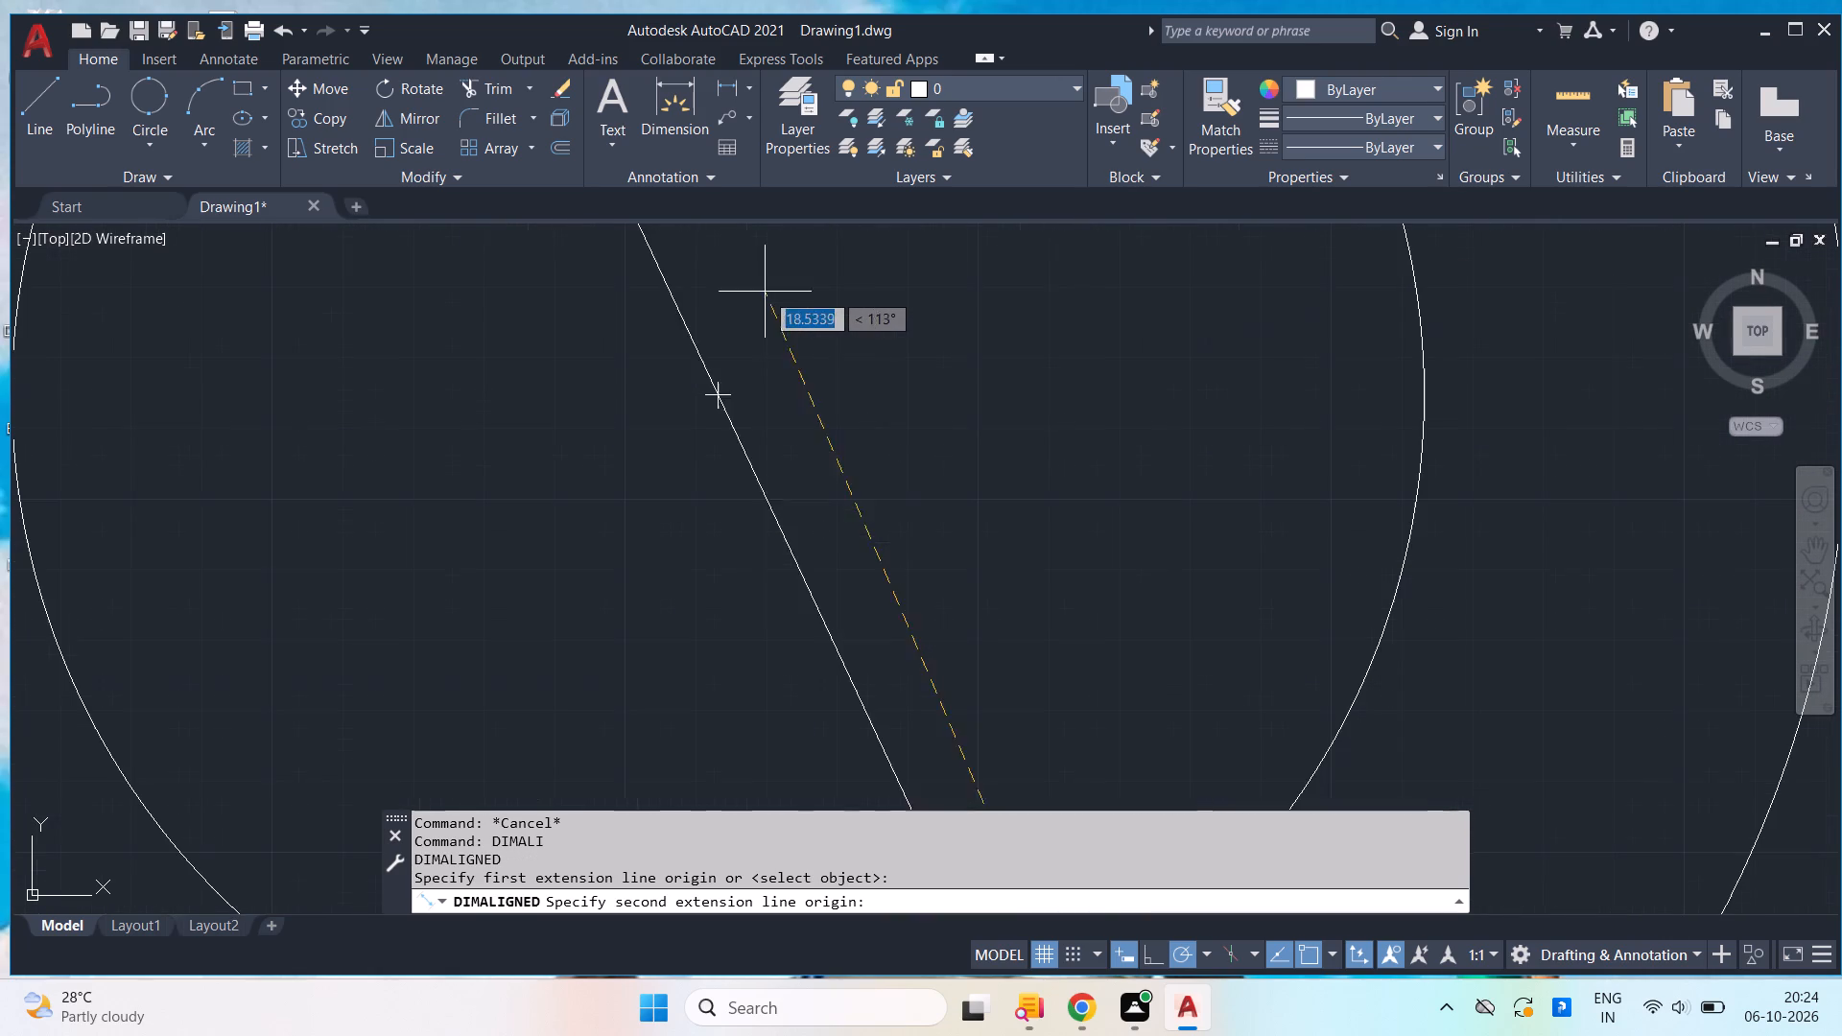
left_click(714, 390)
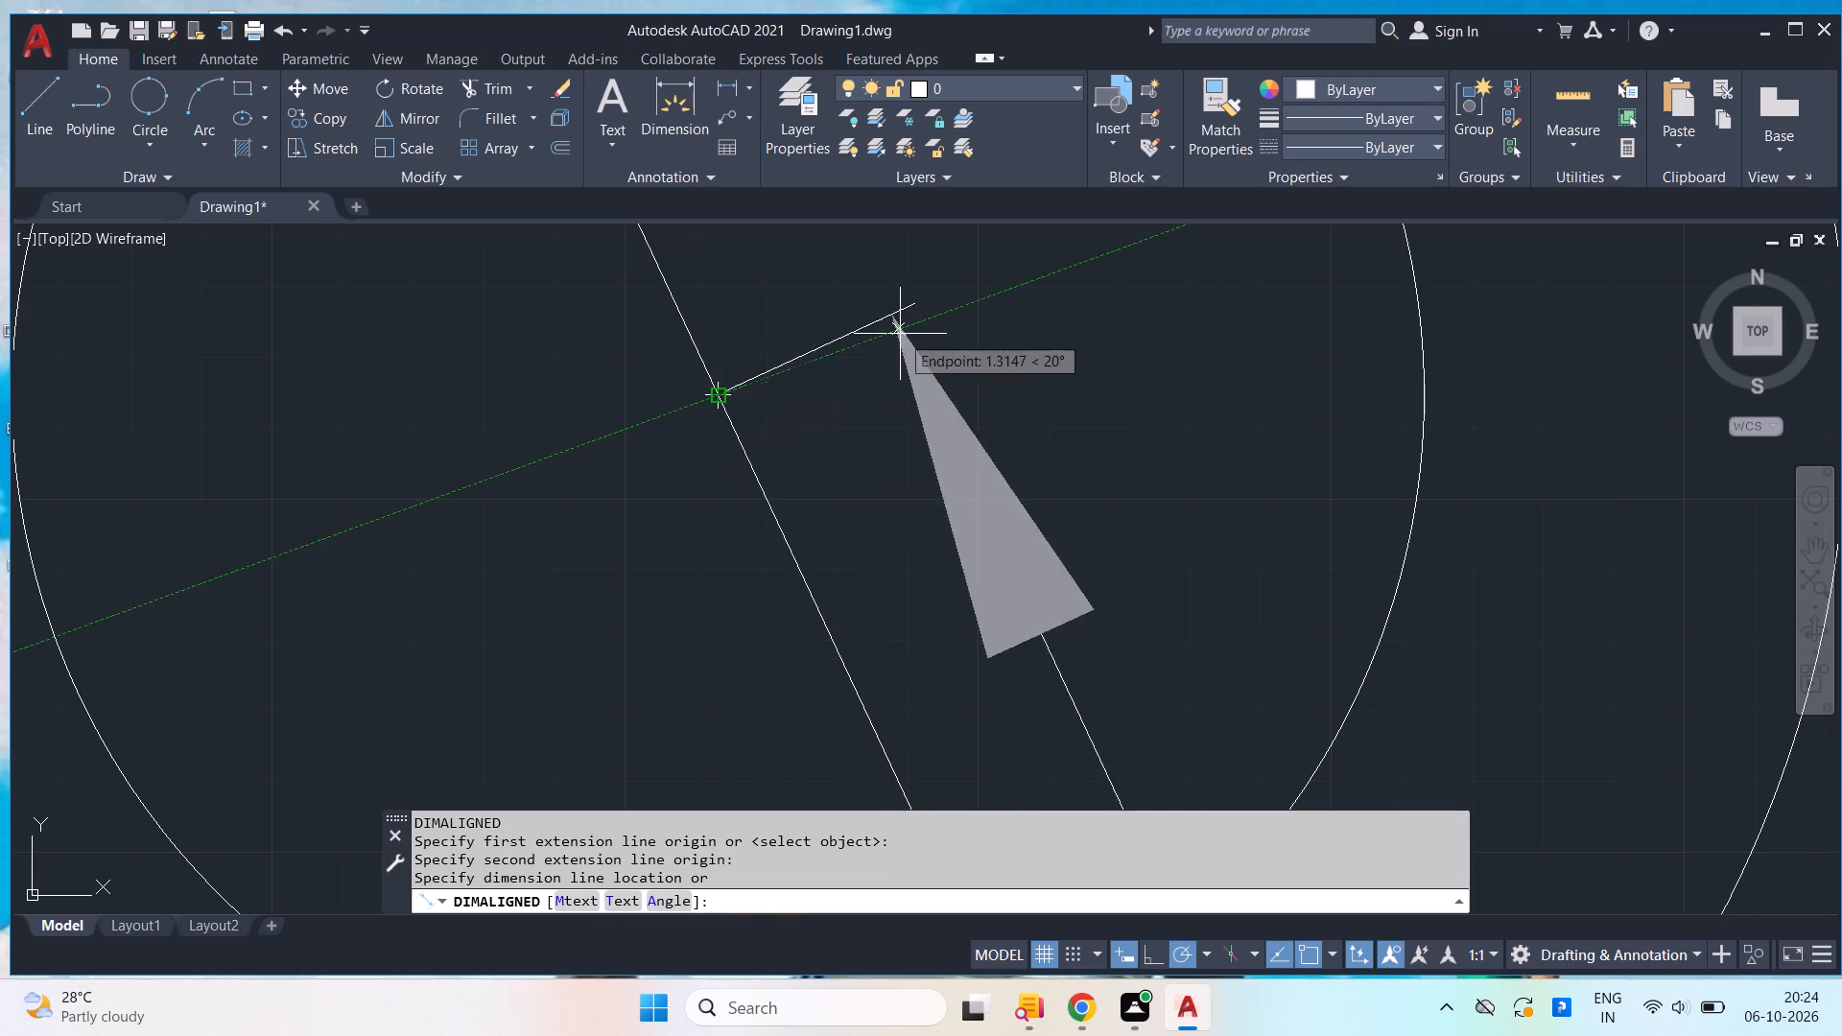
scroll(964, 337, "down", 5)
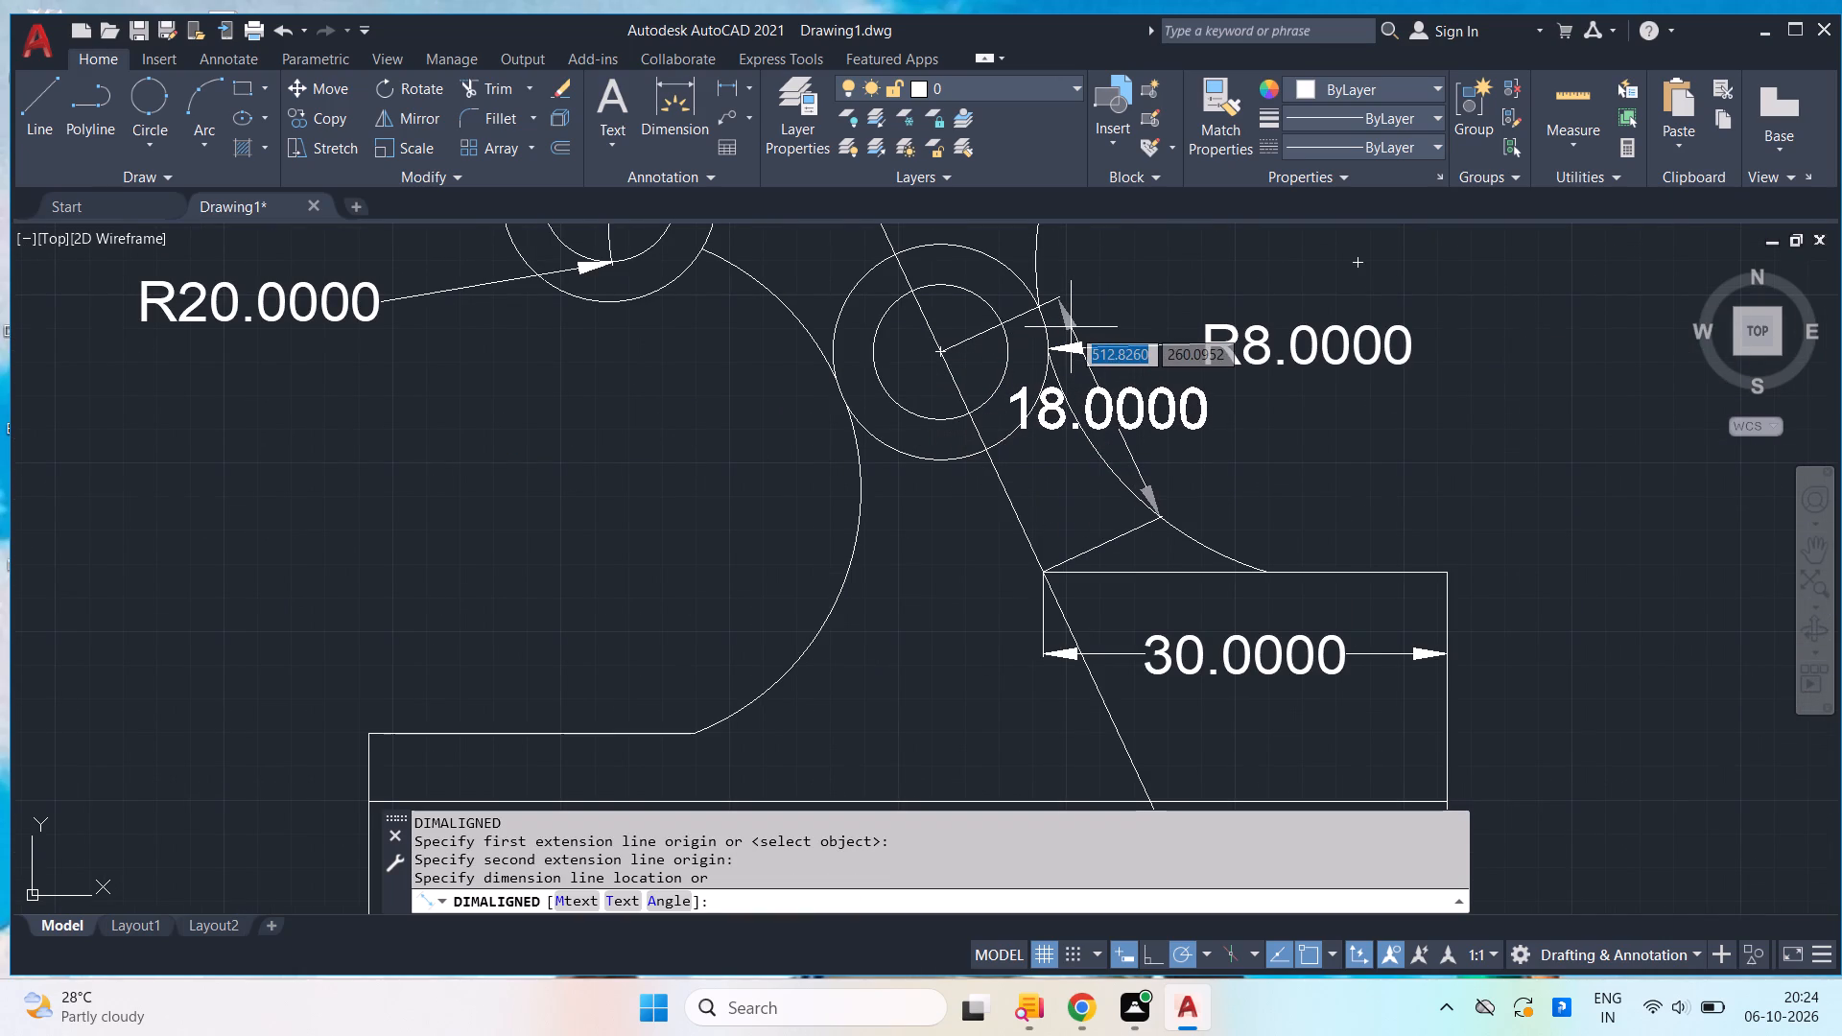
left_click(1071, 327)
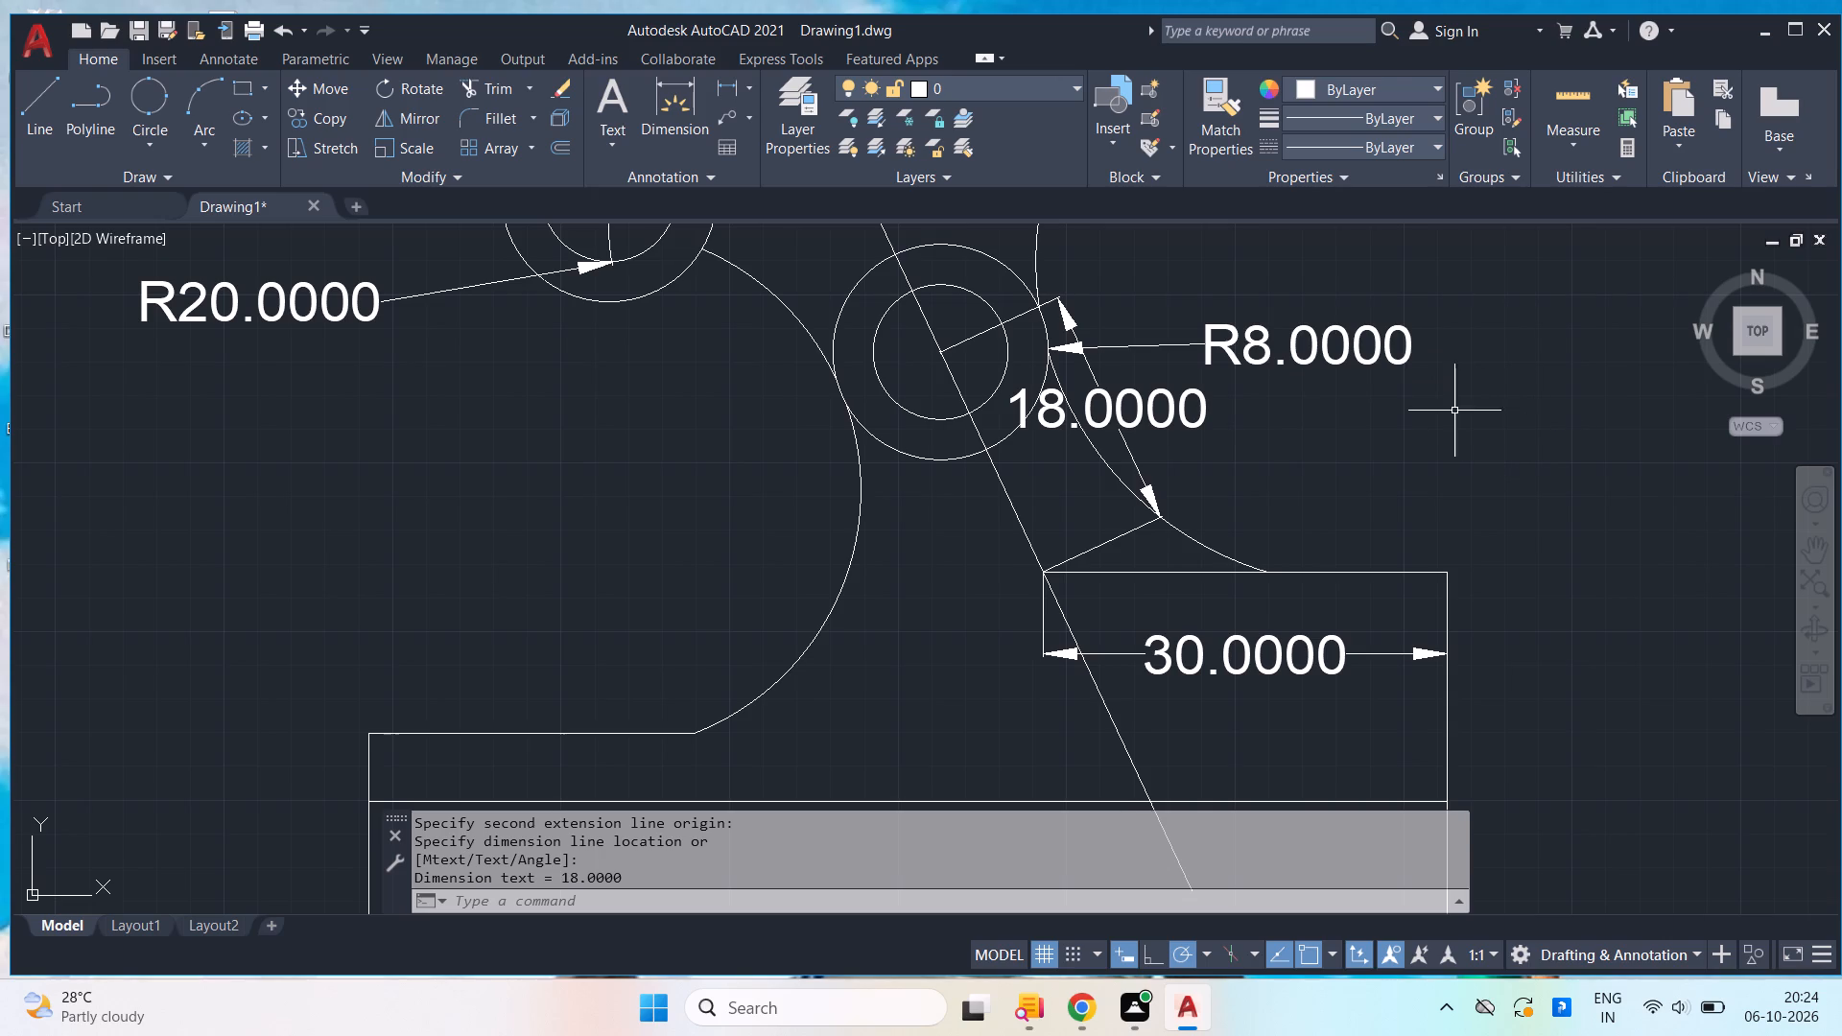
Add an aligned dimension from the raised edge's left end to the vertex where the three construction lines meet, placed farther out to the right.
key("space")
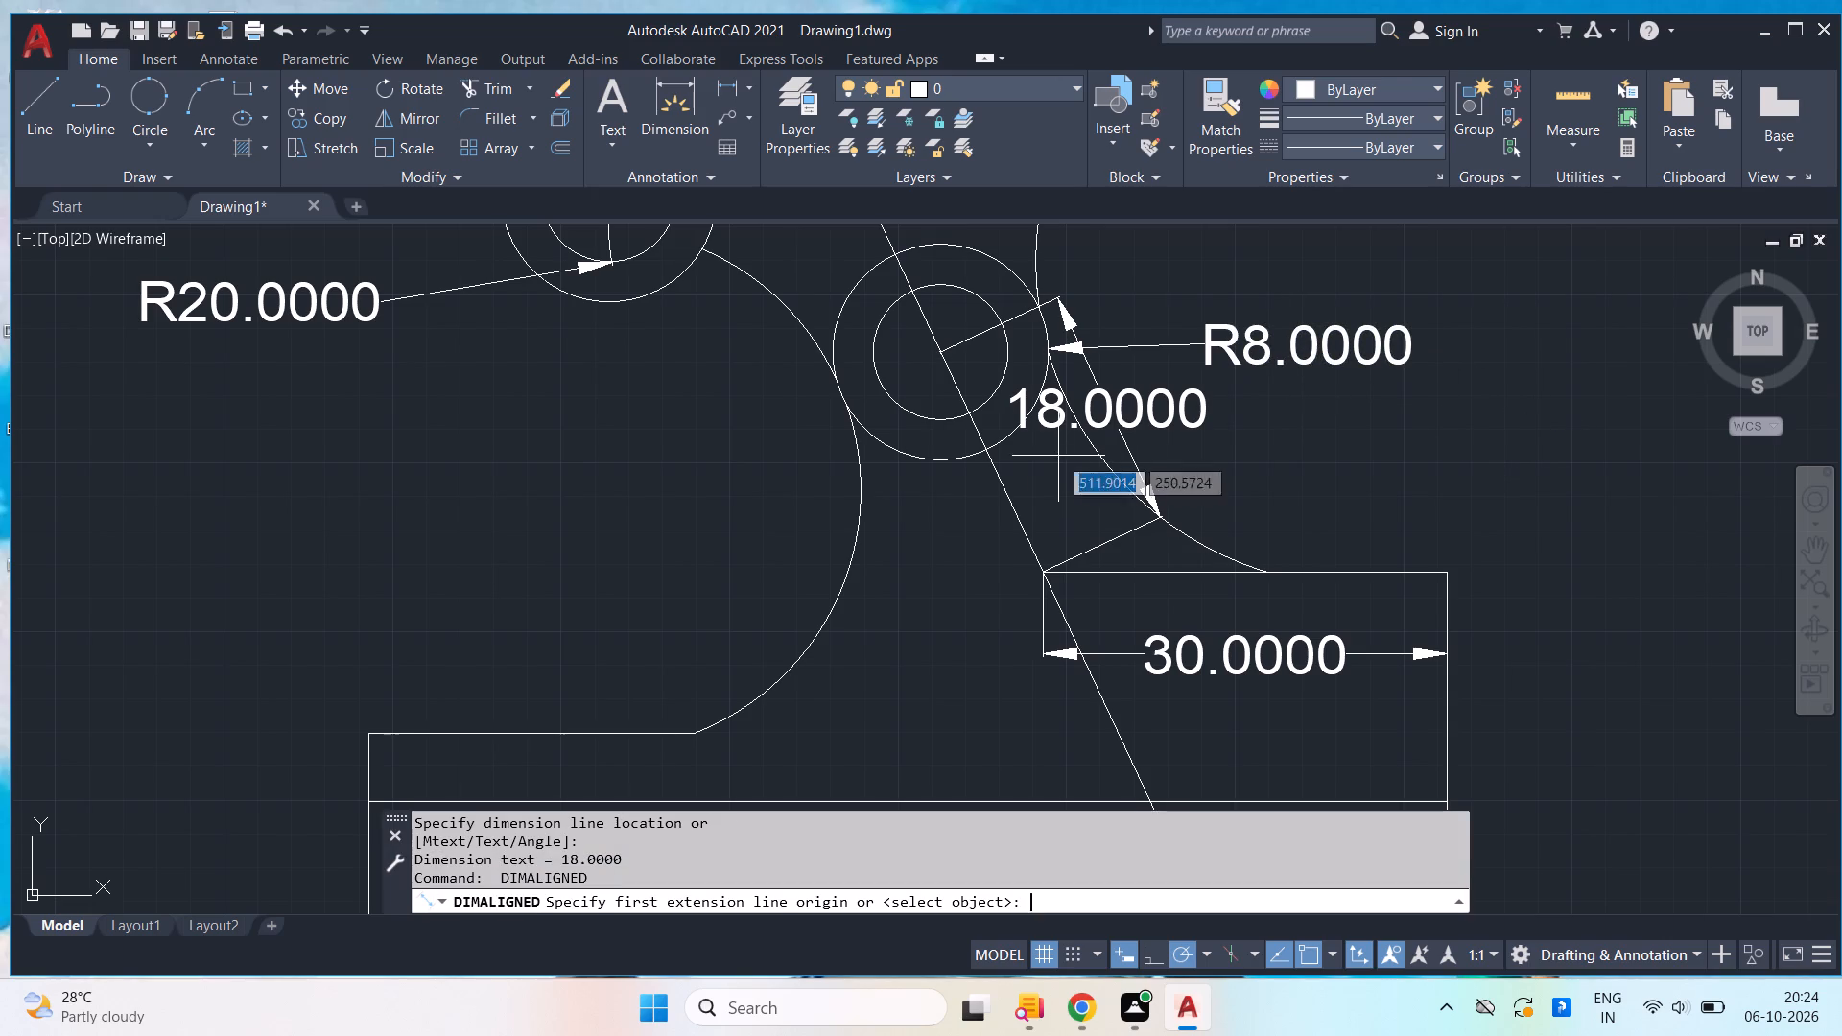
scroll(1118, 579, "up", 2)
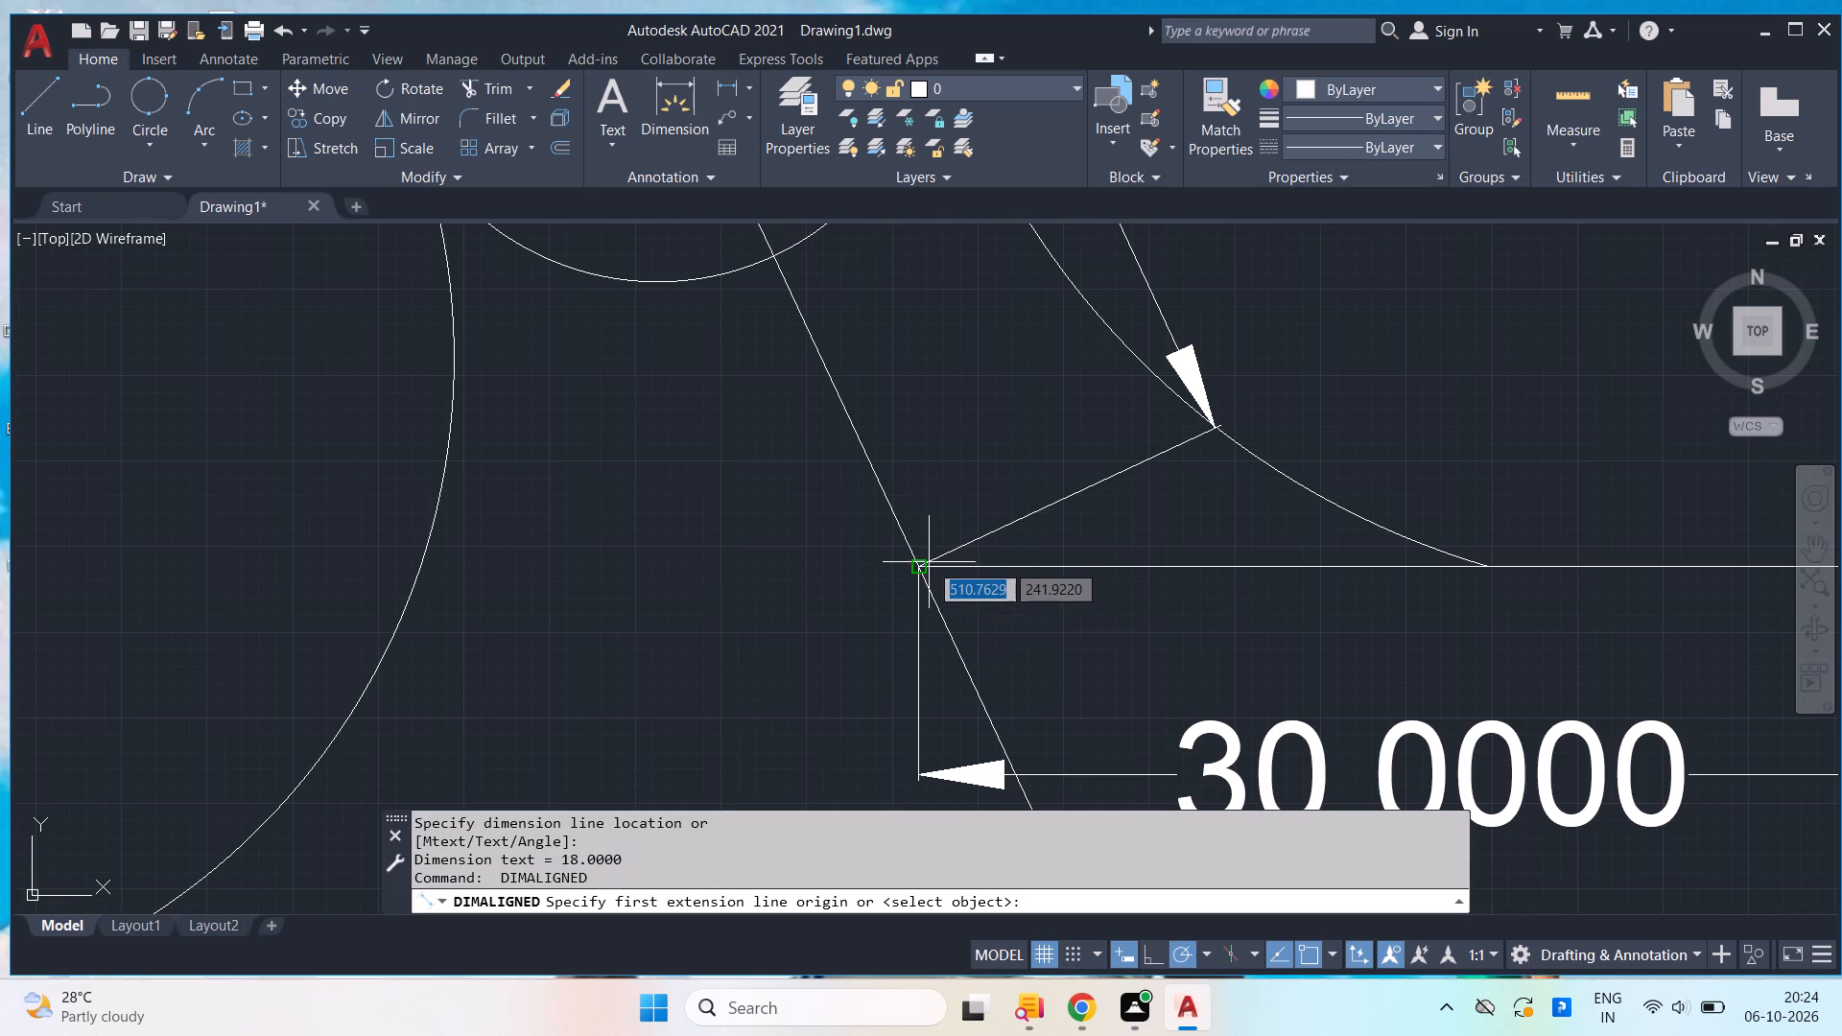
left_click(925, 562)
middle_click_drag(791, 406, 1097, 765)
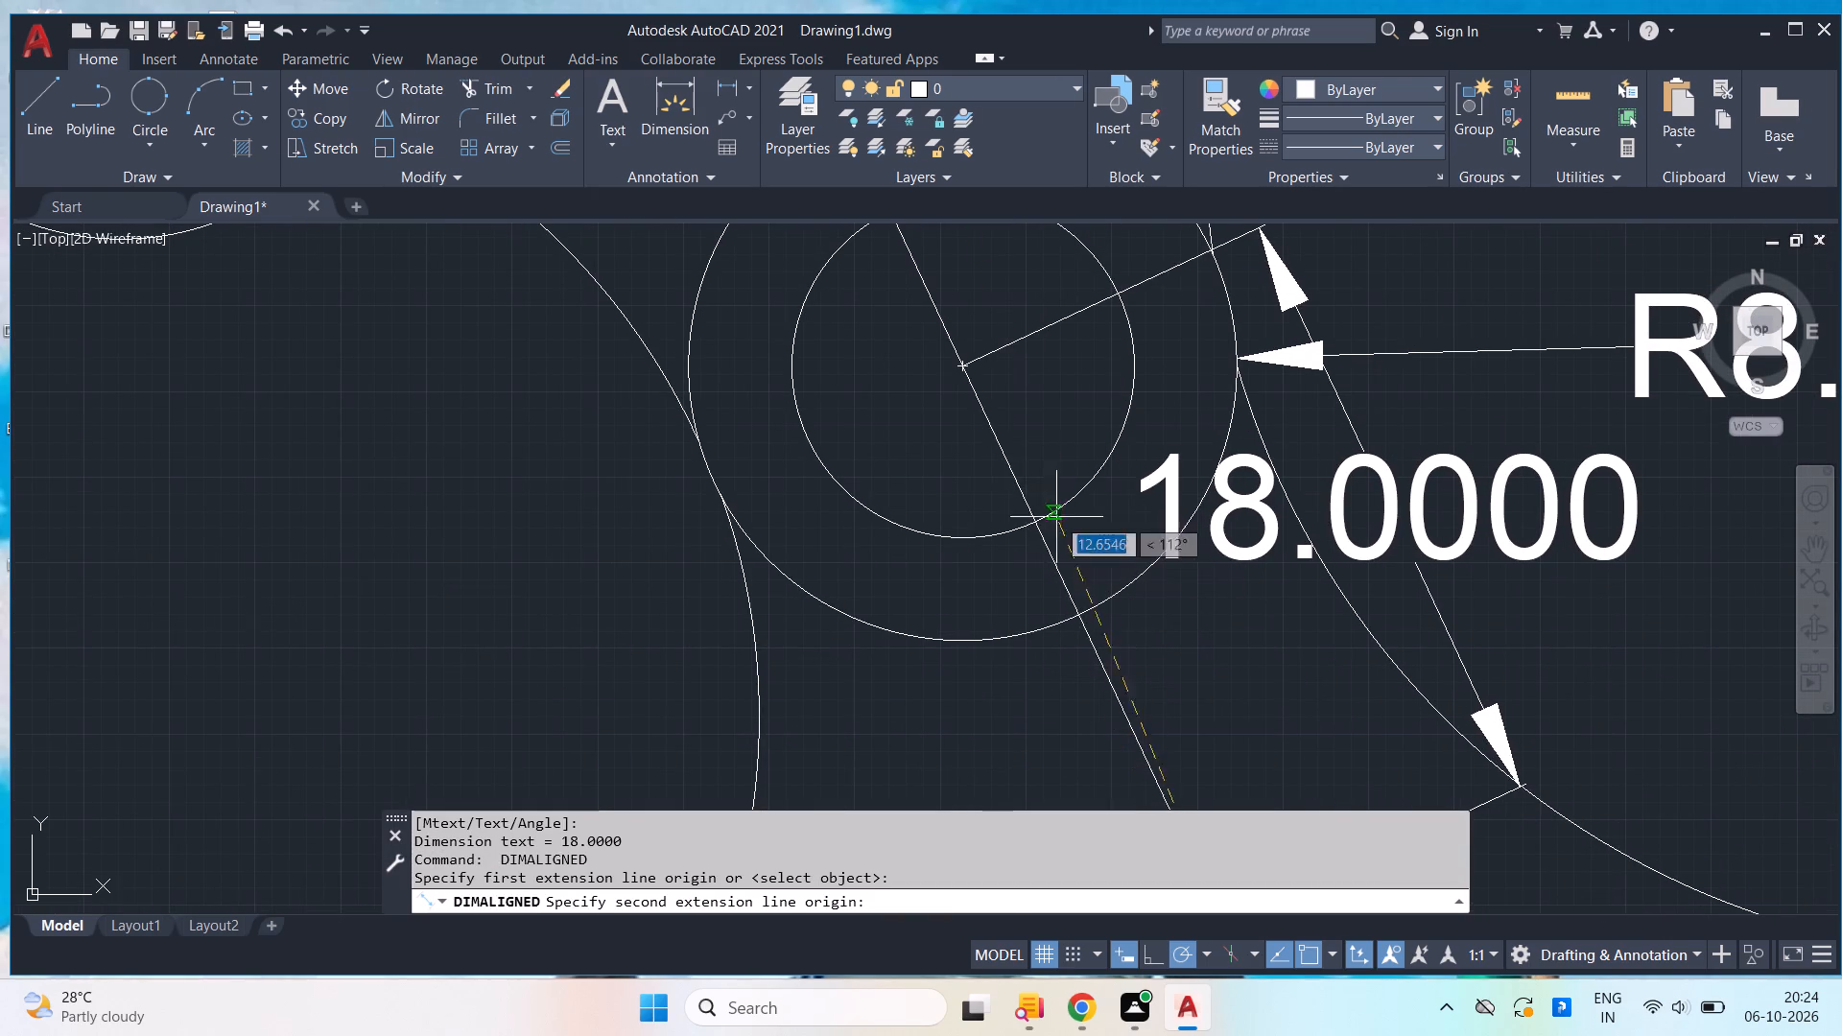
middle_click_drag(941, 402, 1083, 715)
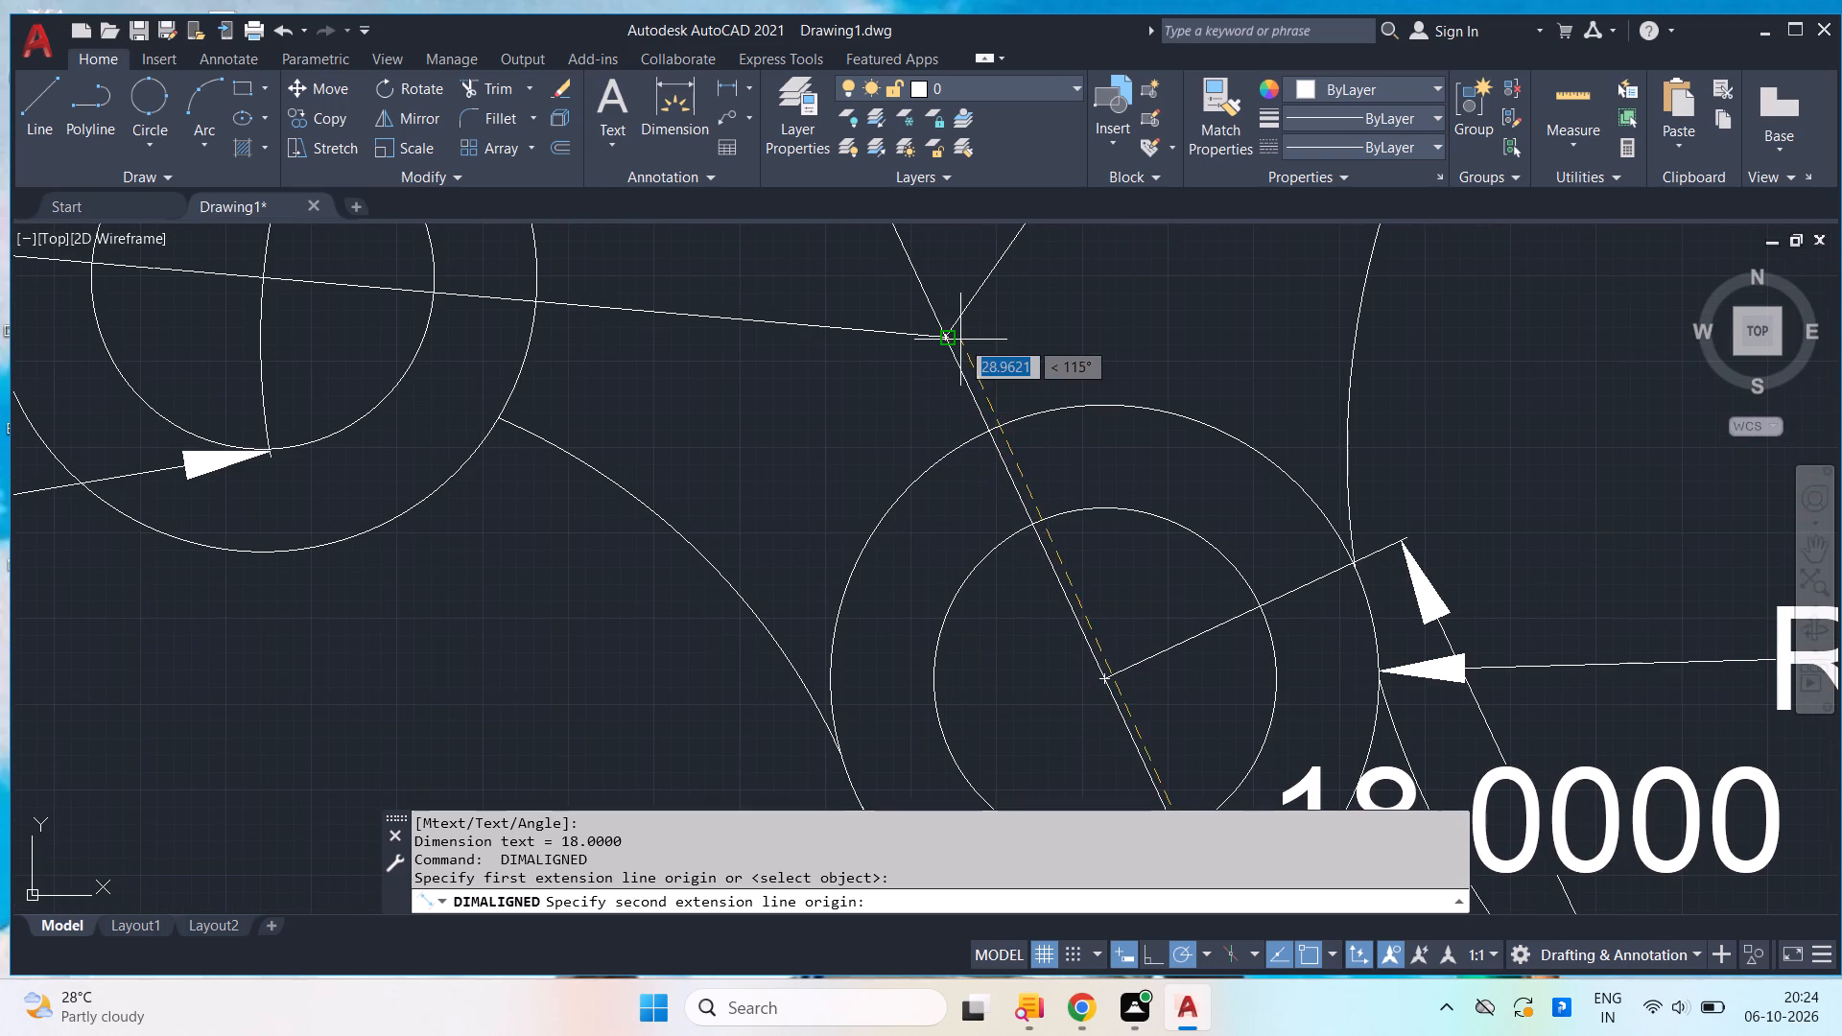
scroll(961, 334, "up", 3)
scroll(827, 365, "up", 4)
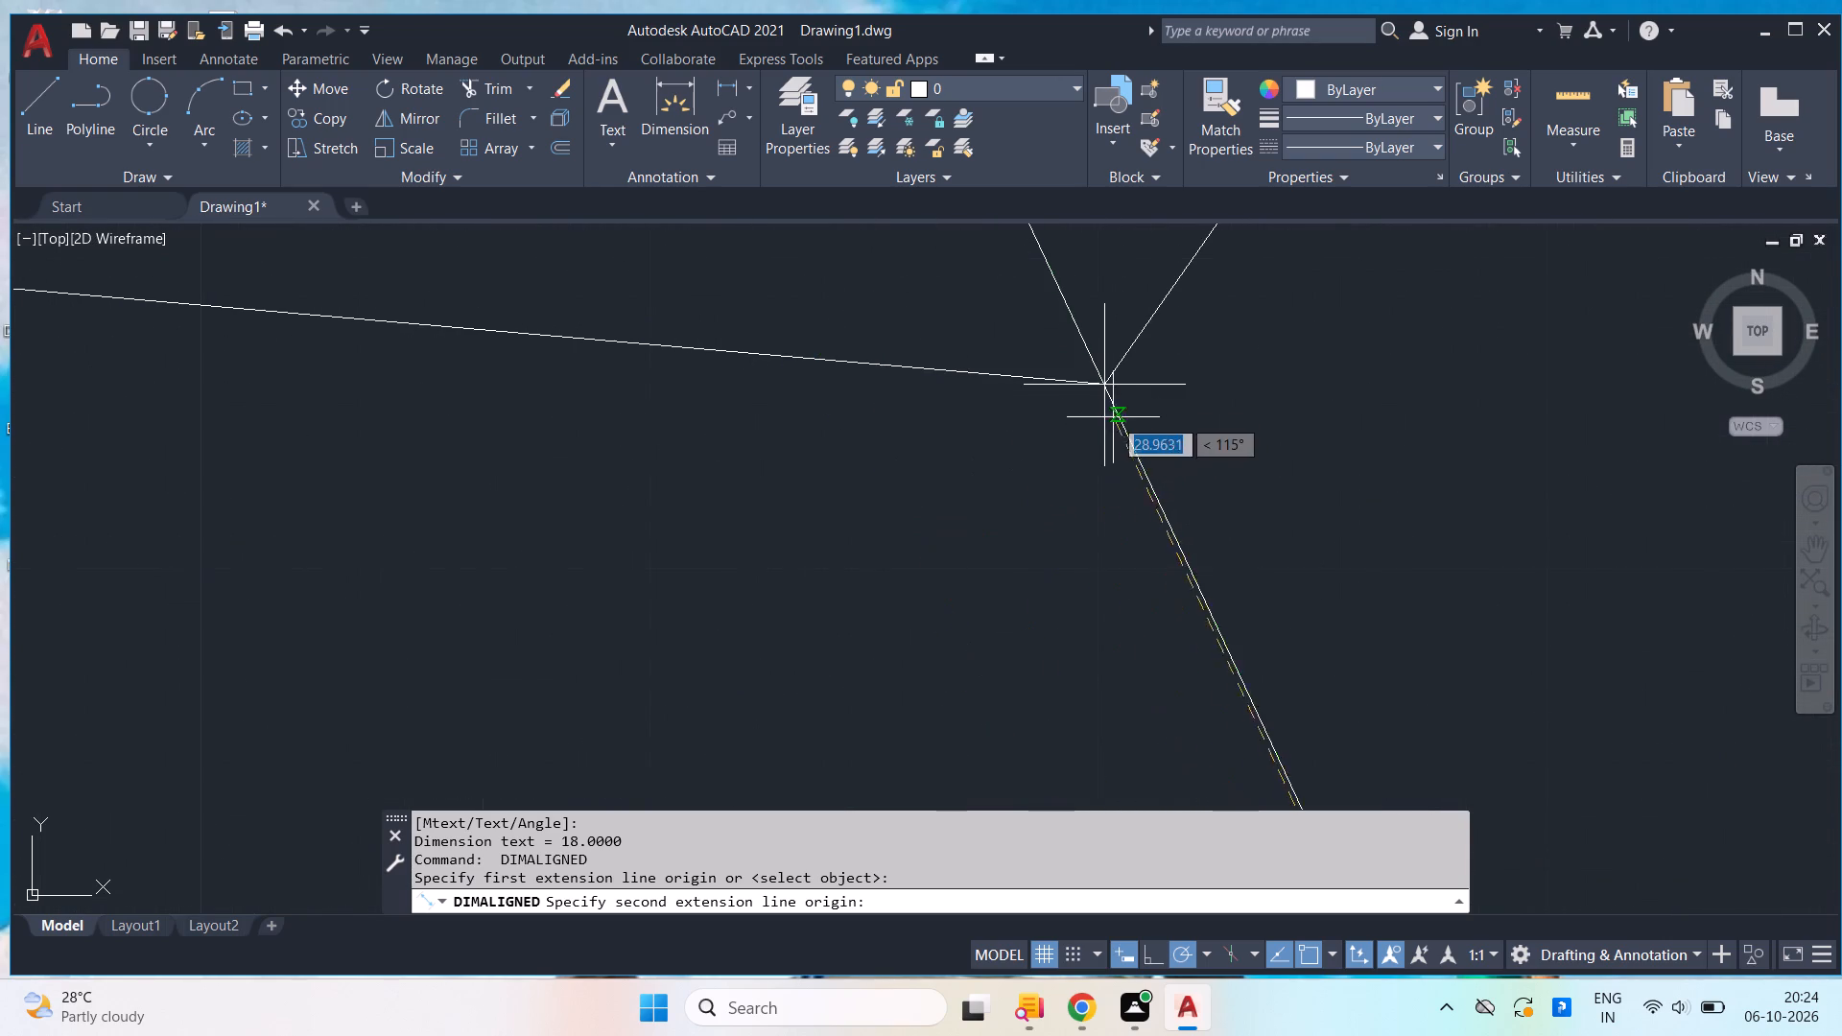
scroll(1113, 388, "up", 2)
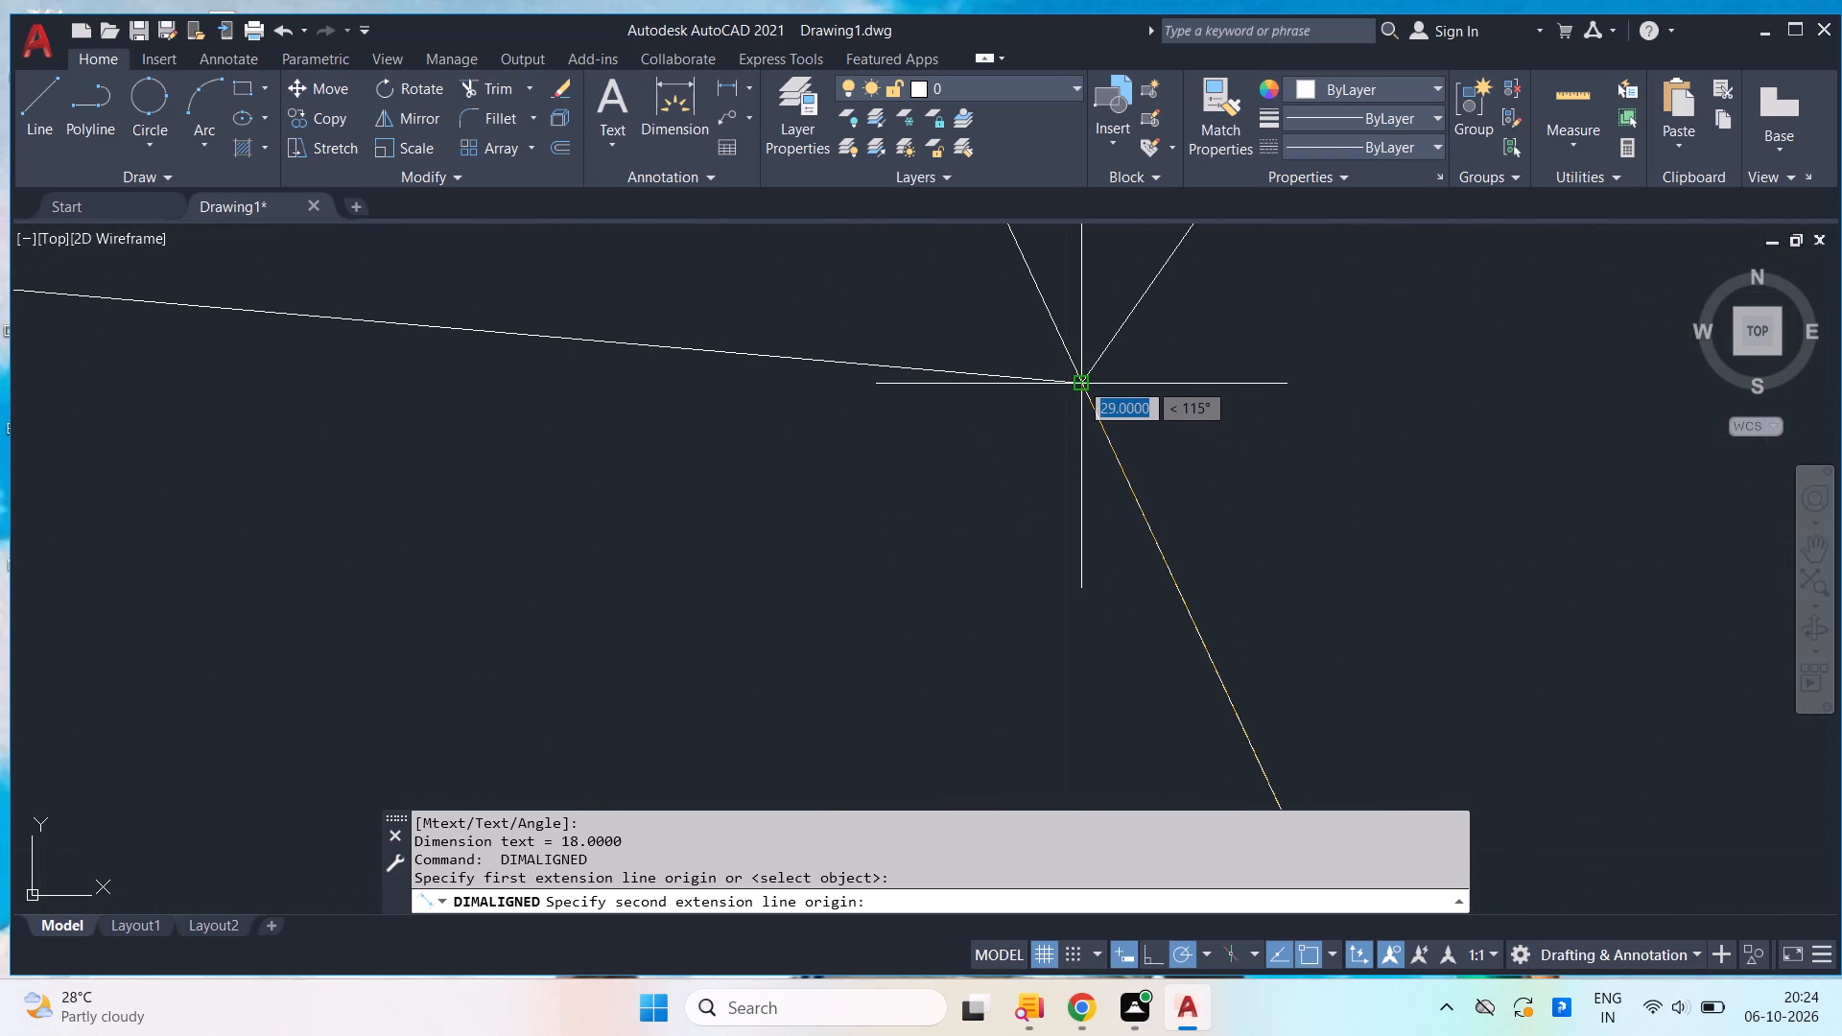
left_click(1079, 381)
scroll(1199, 354, "down", 5)
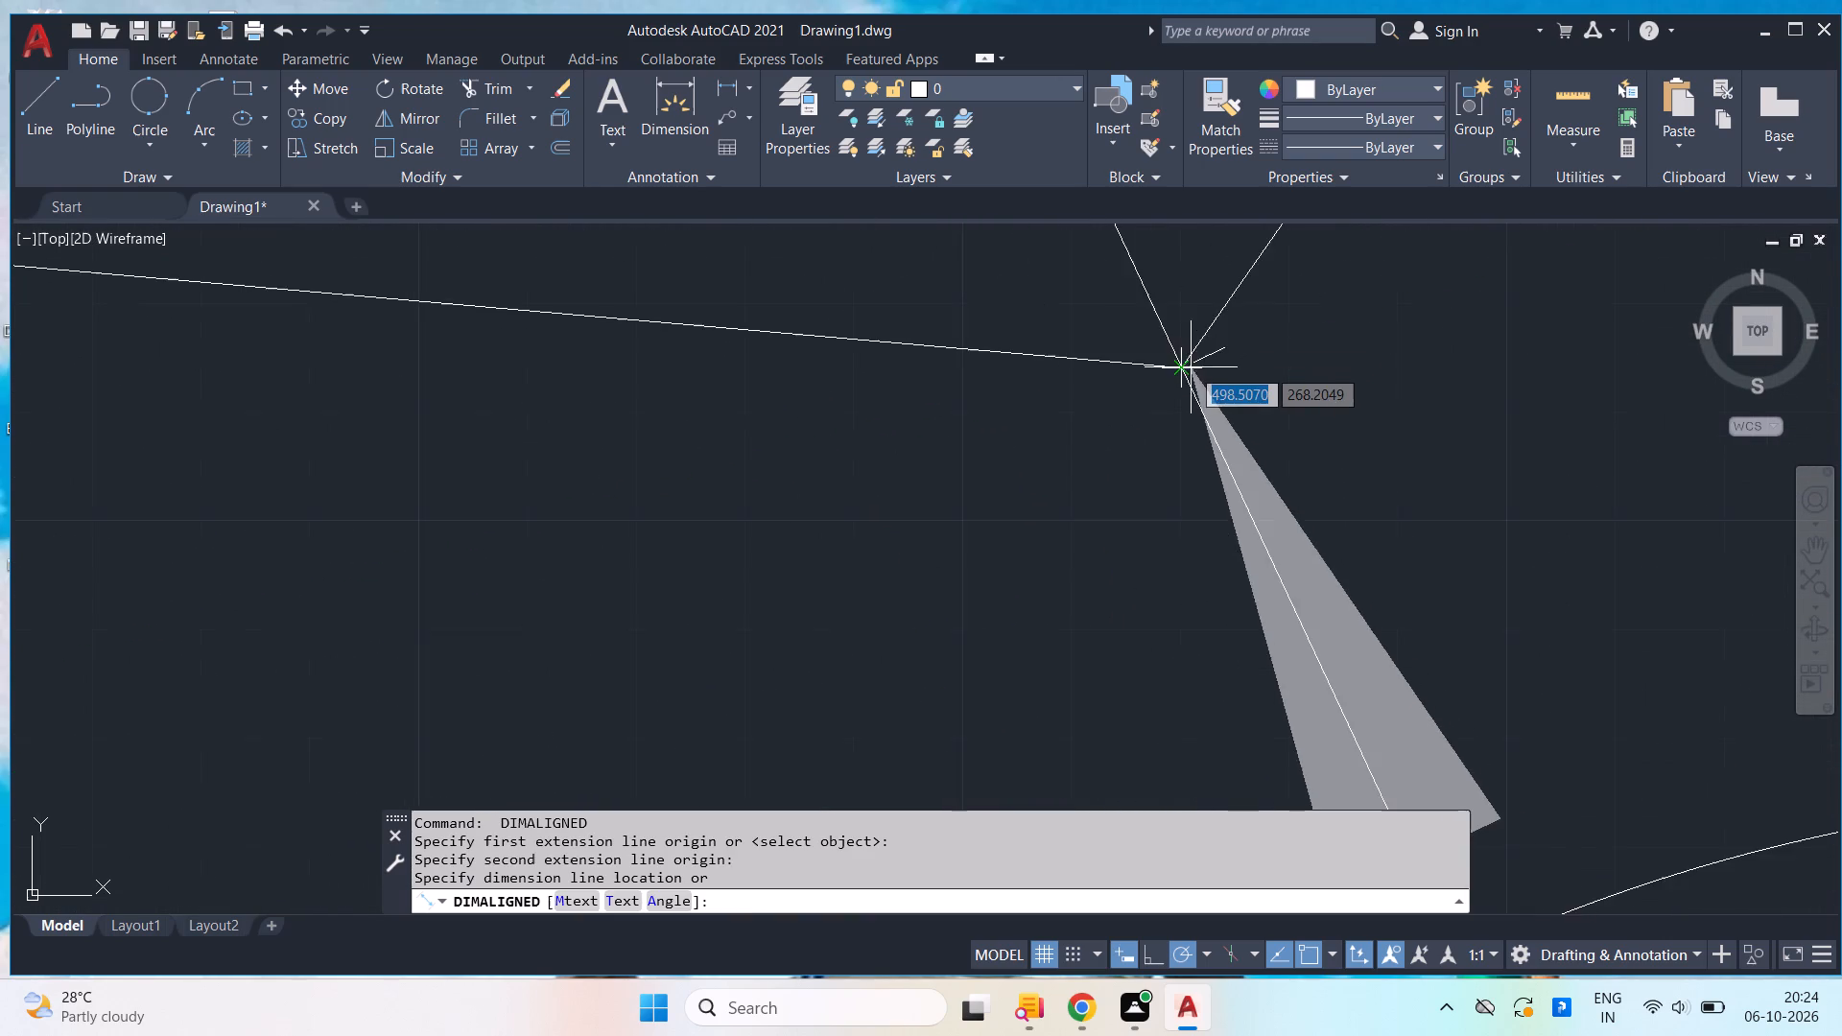
scroll(1193, 366, "down", 5)
middle_click_drag(1487, 279, 1379, 337)
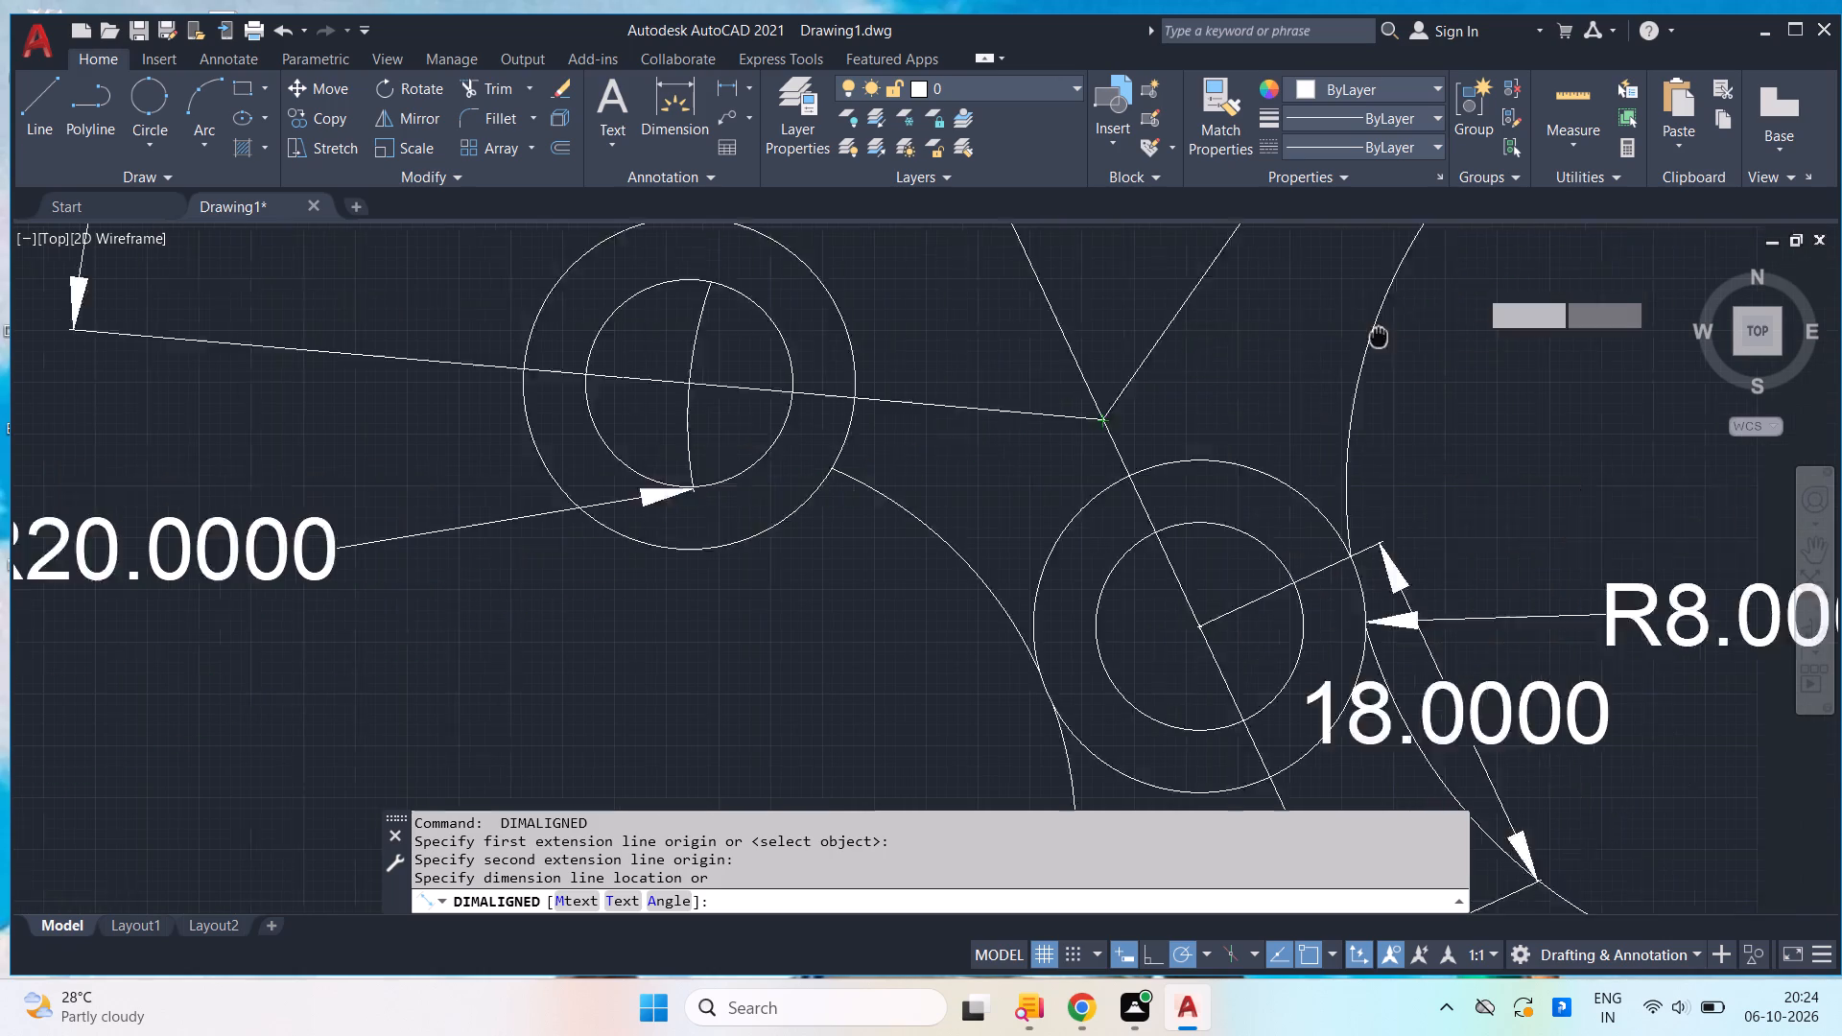
middle_click_drag(1379, 337, 995, 367)
left_click(1341, 308)
scroll(1334, 390, "down", 3)
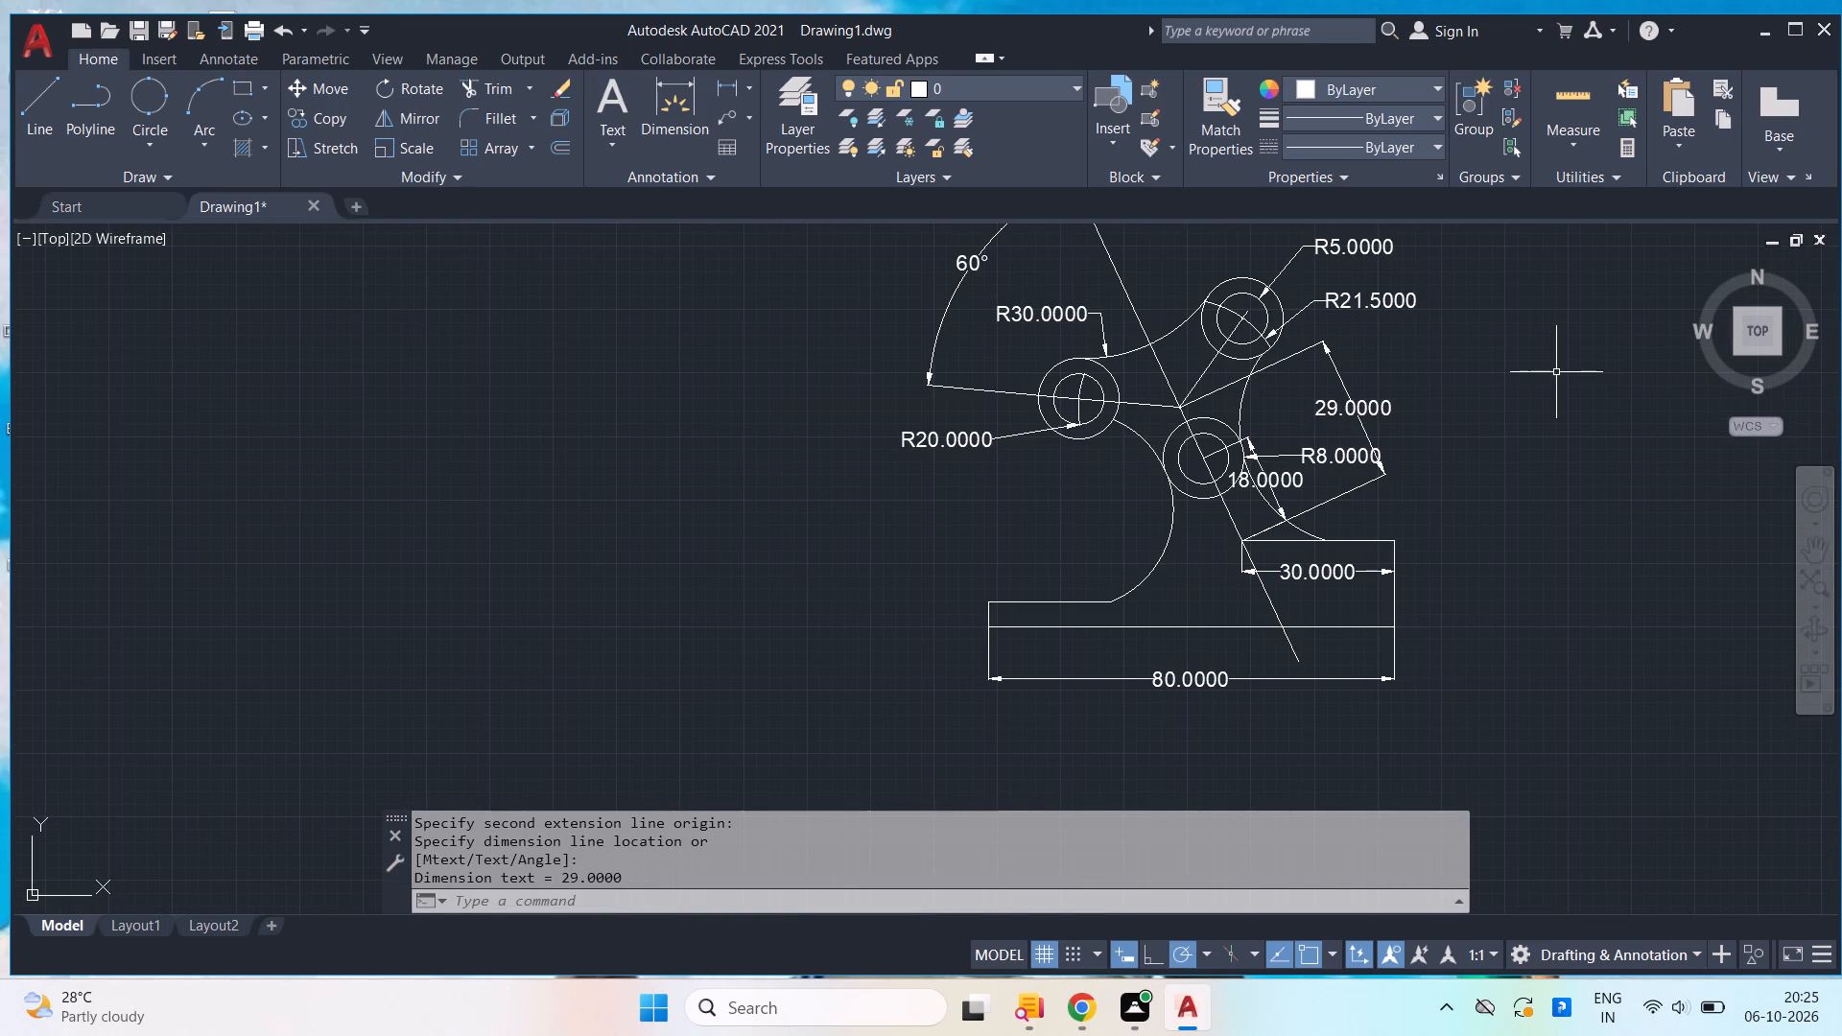
Add an aligned dimension for the height of the base's right edge, placed outside the base to its right.
key("space")
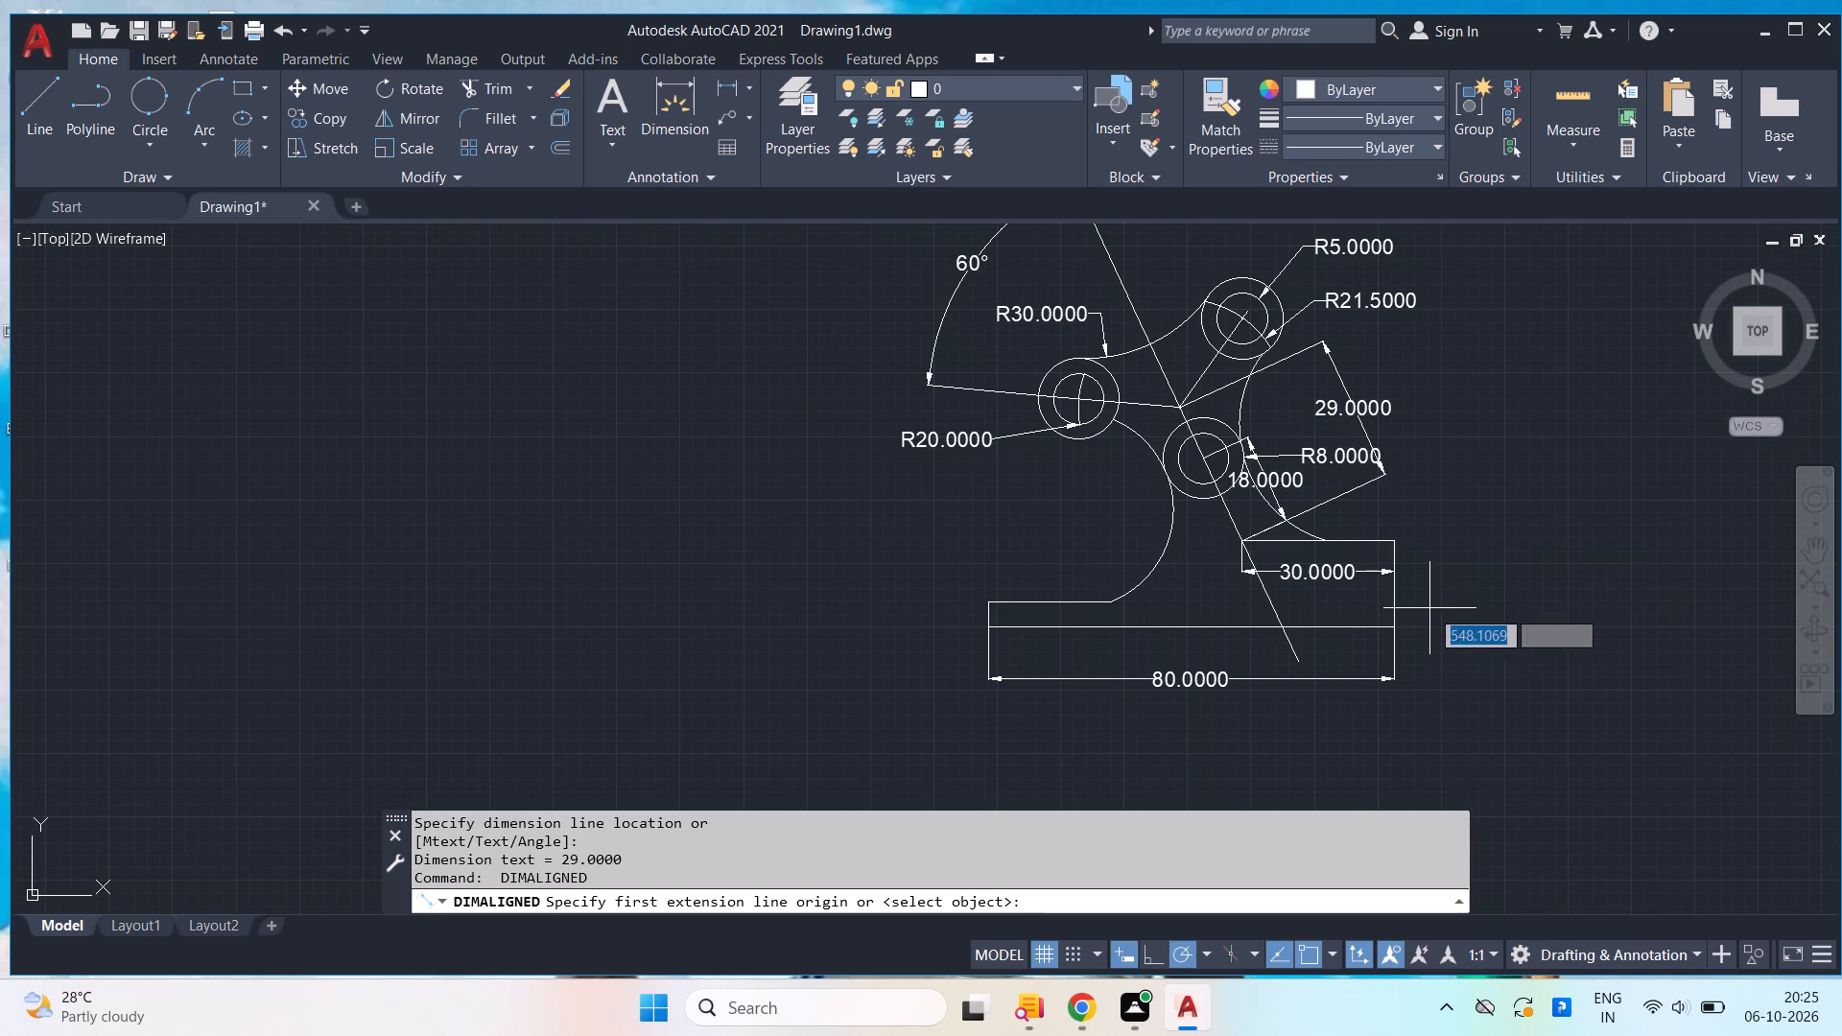
left_click(1388, 629)
left_click(1395, 545)
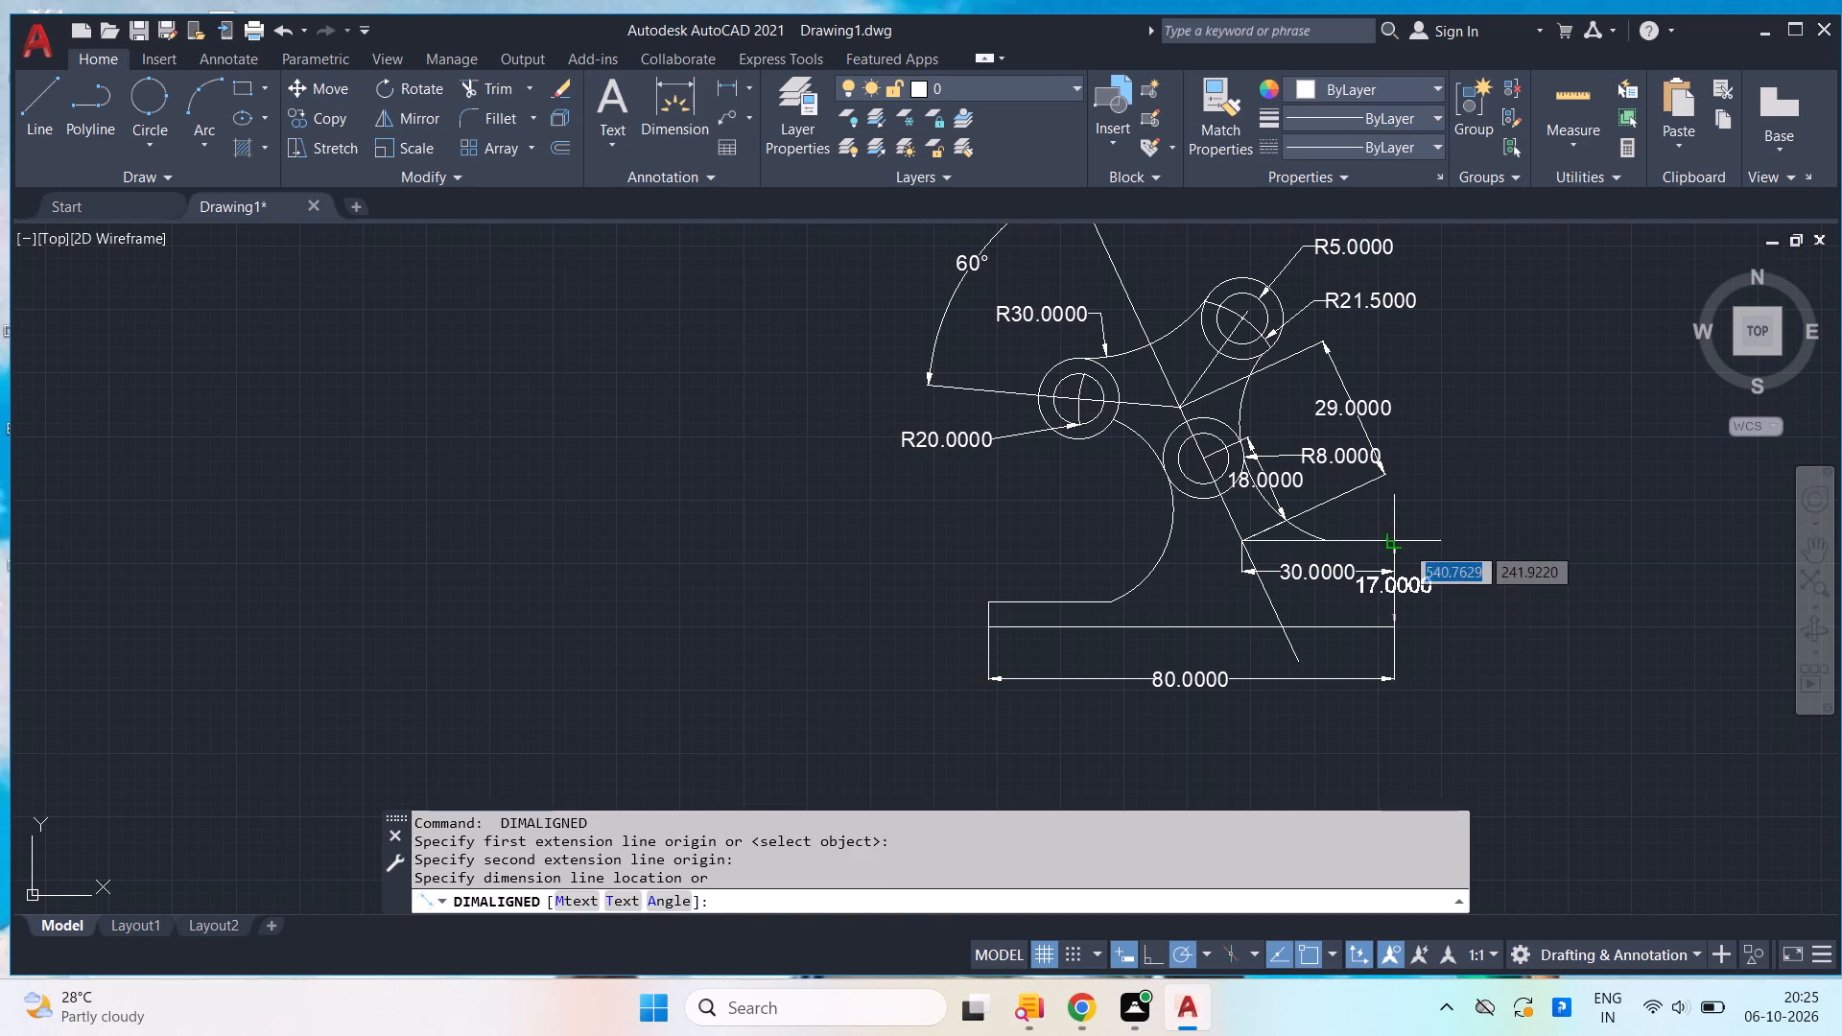
left_click(1448, 545)
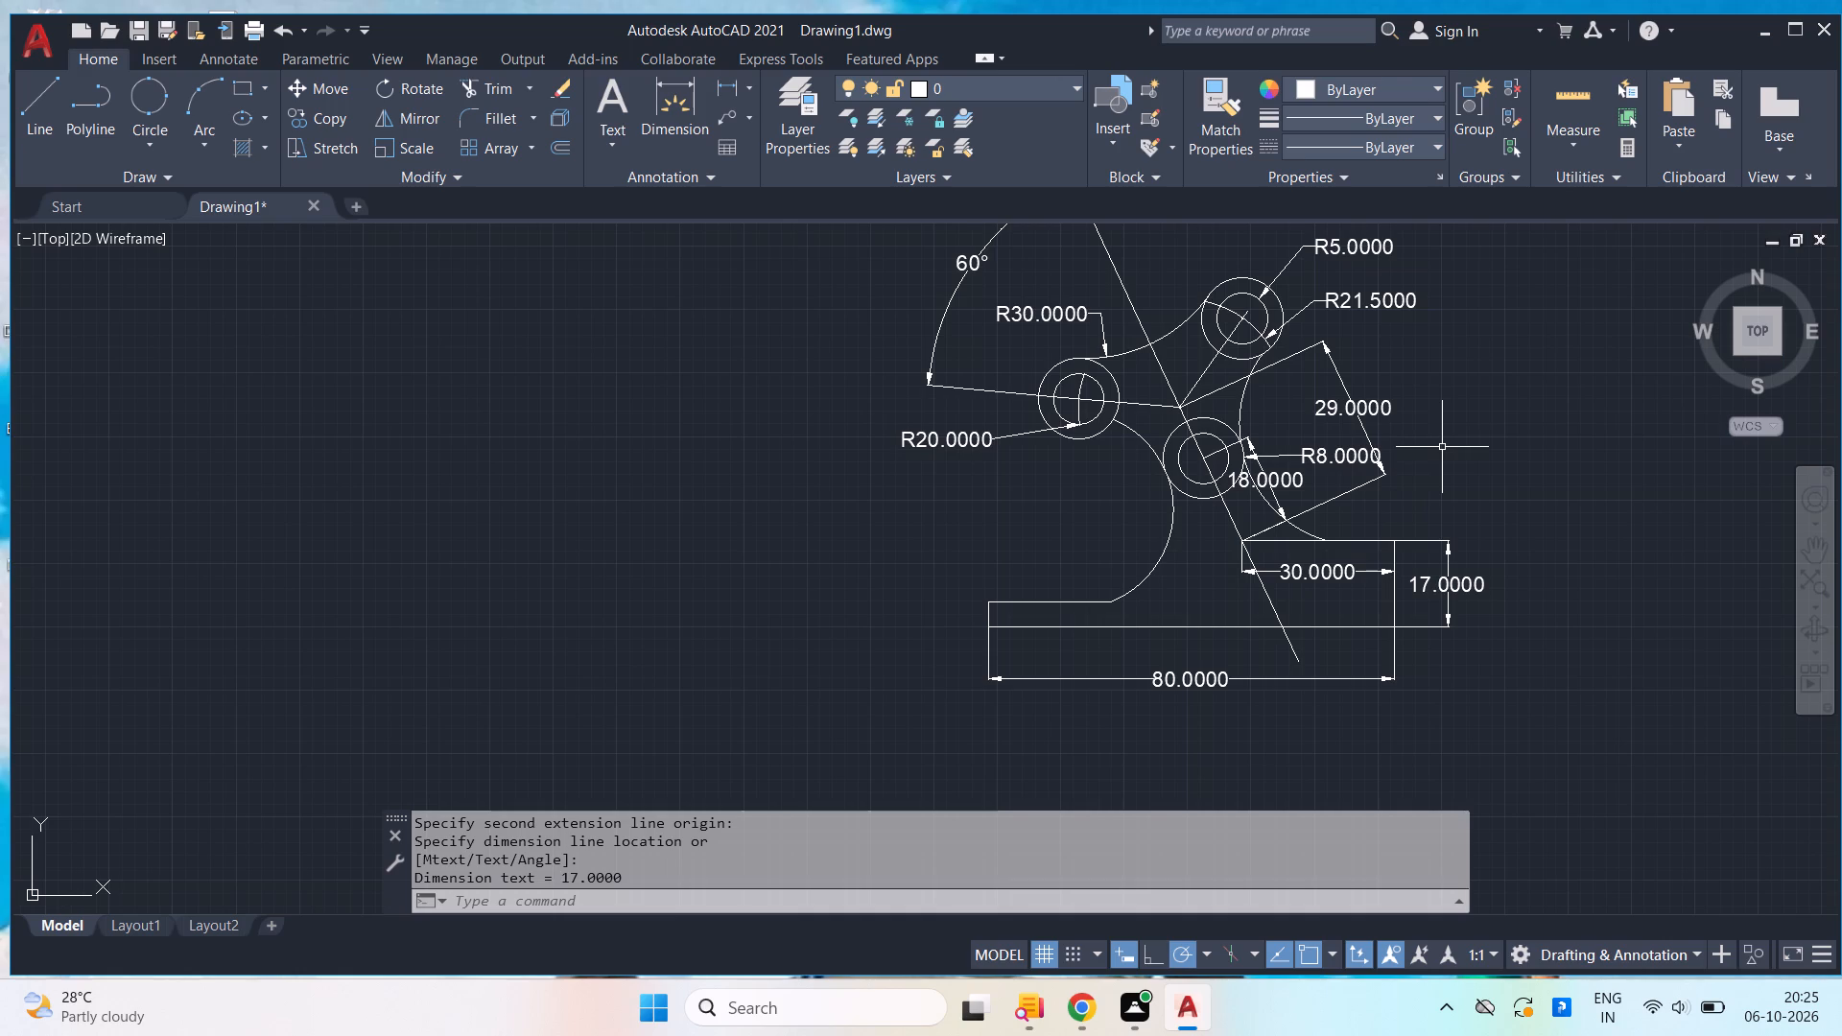
Draw a horizontal line about 28 units long leftward from the raised edge's left end on the inclined line.
key("l")
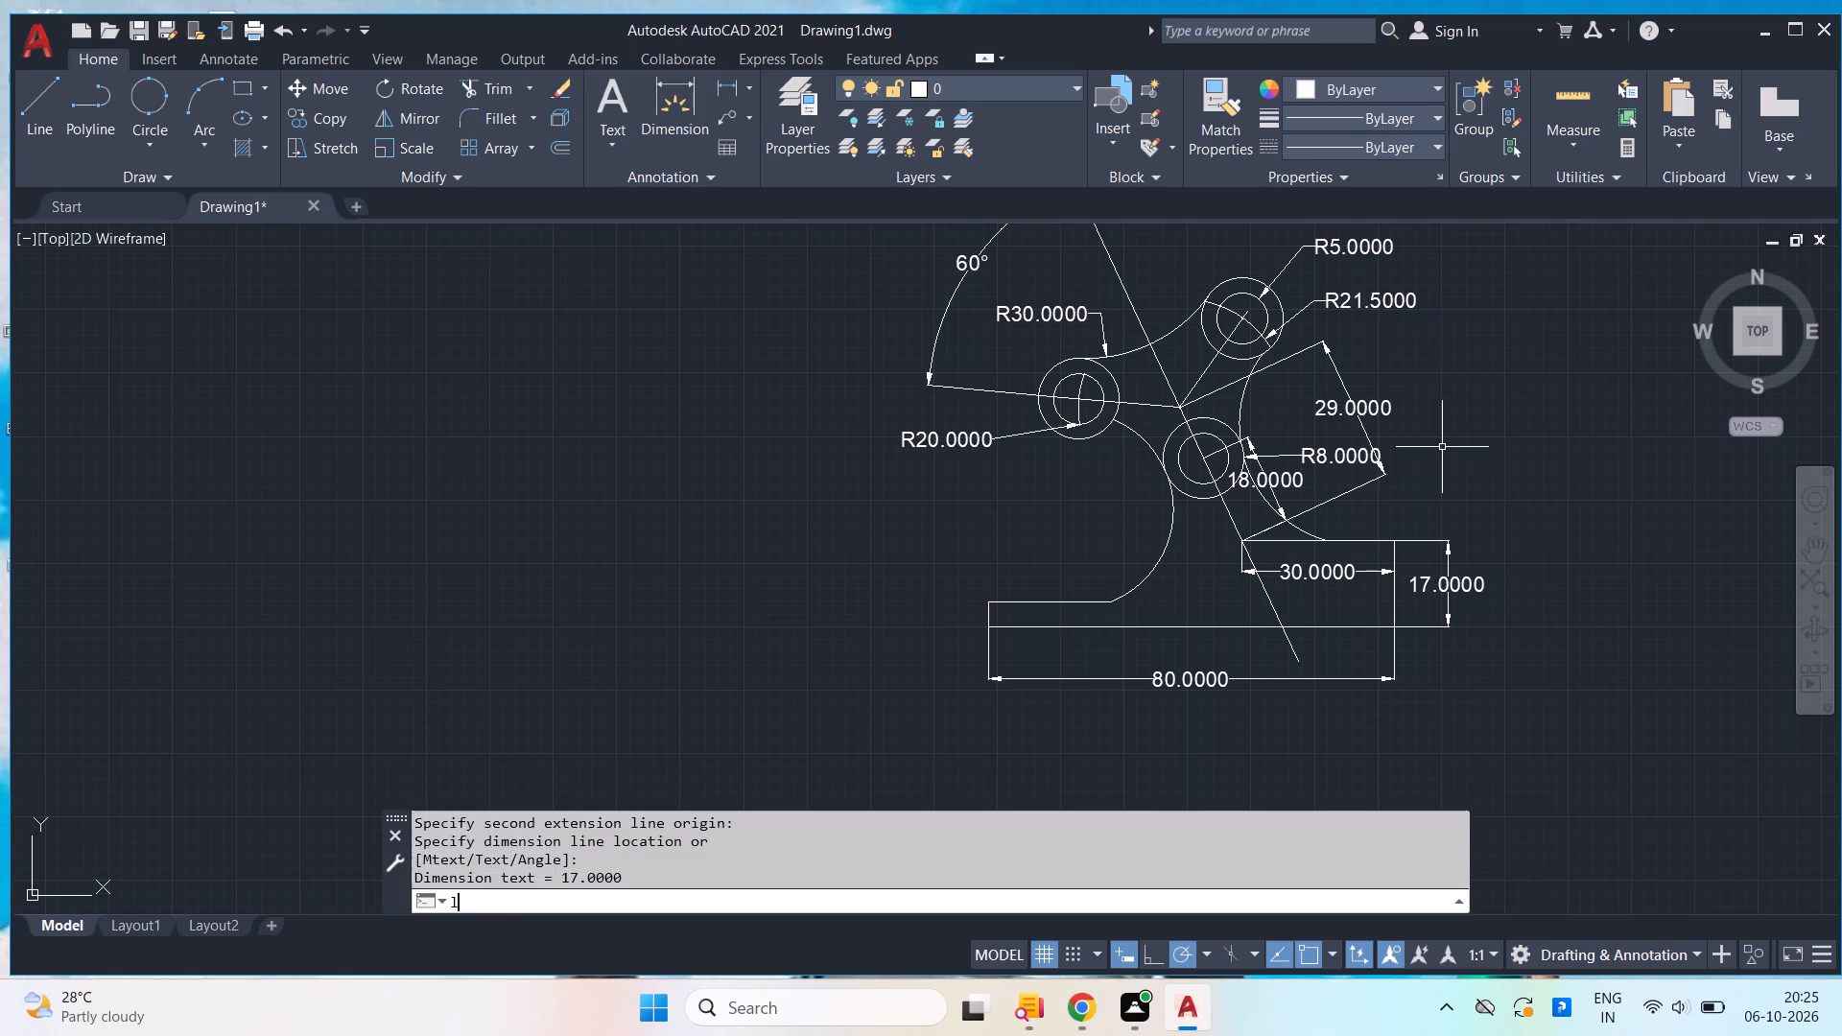
key("Return")
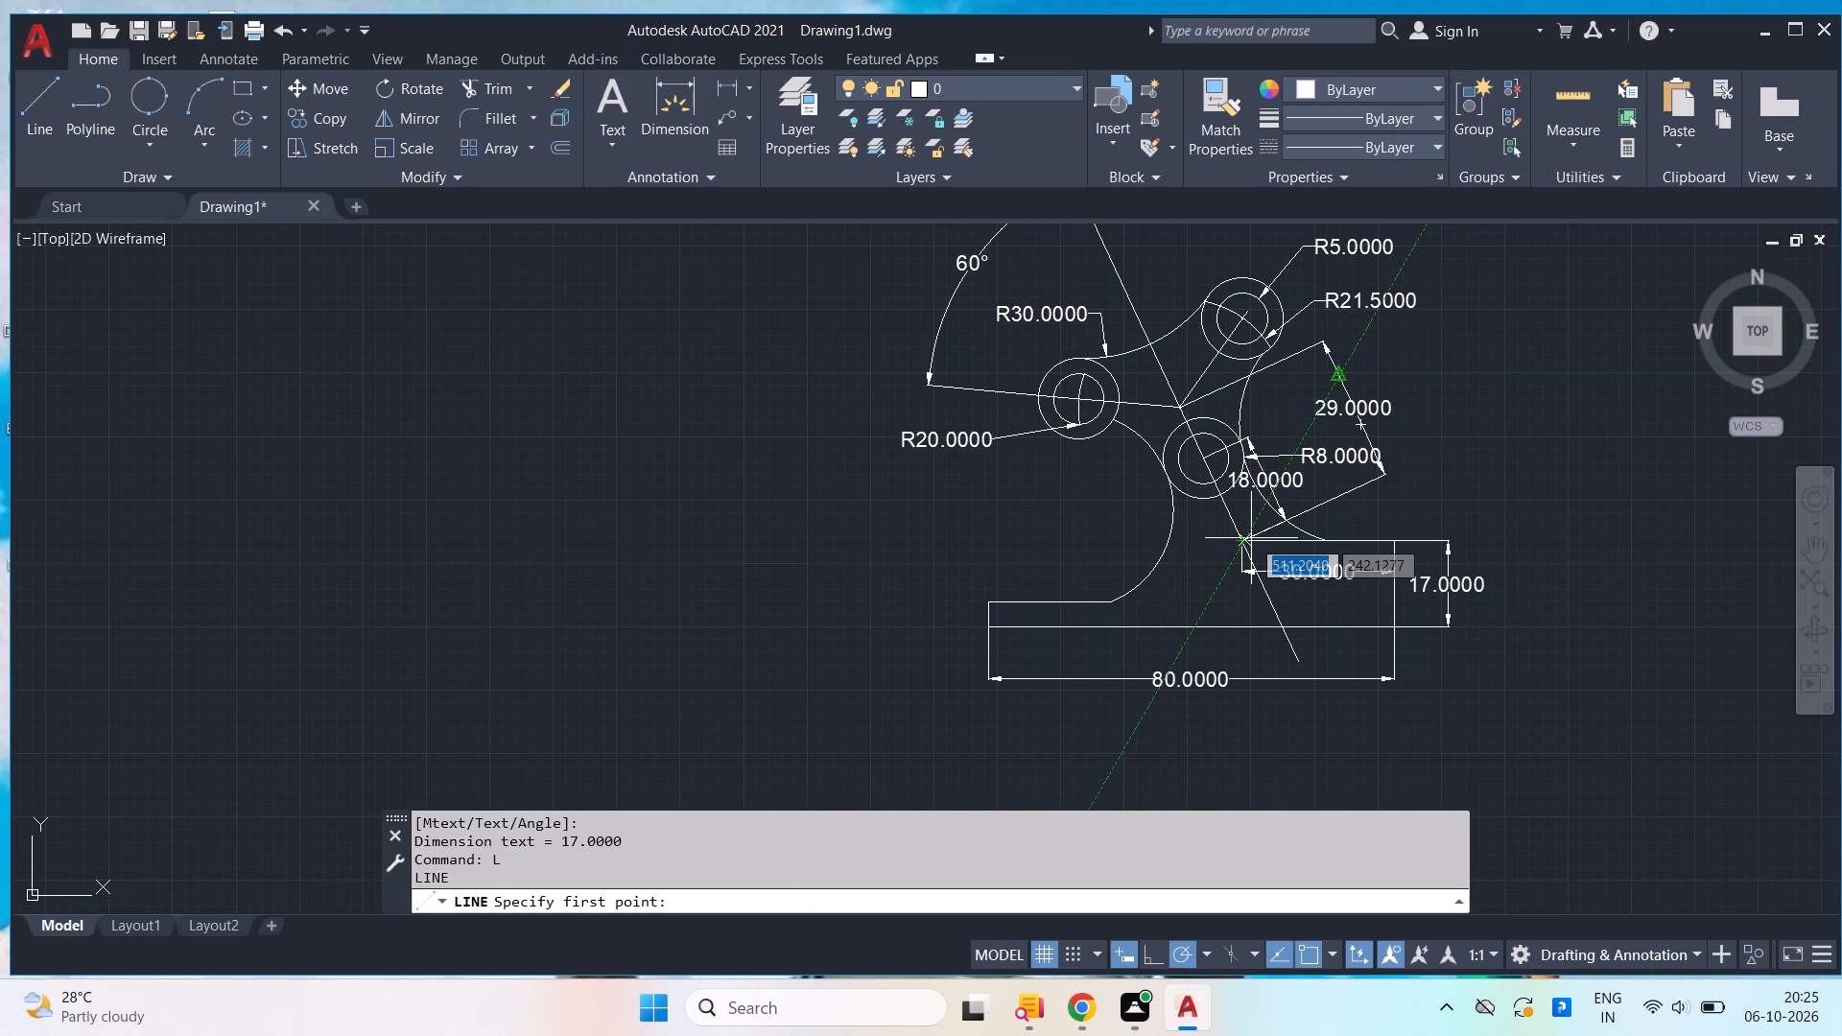
scroll(1250, 536, "up", 3)
left_click(1192, 555)
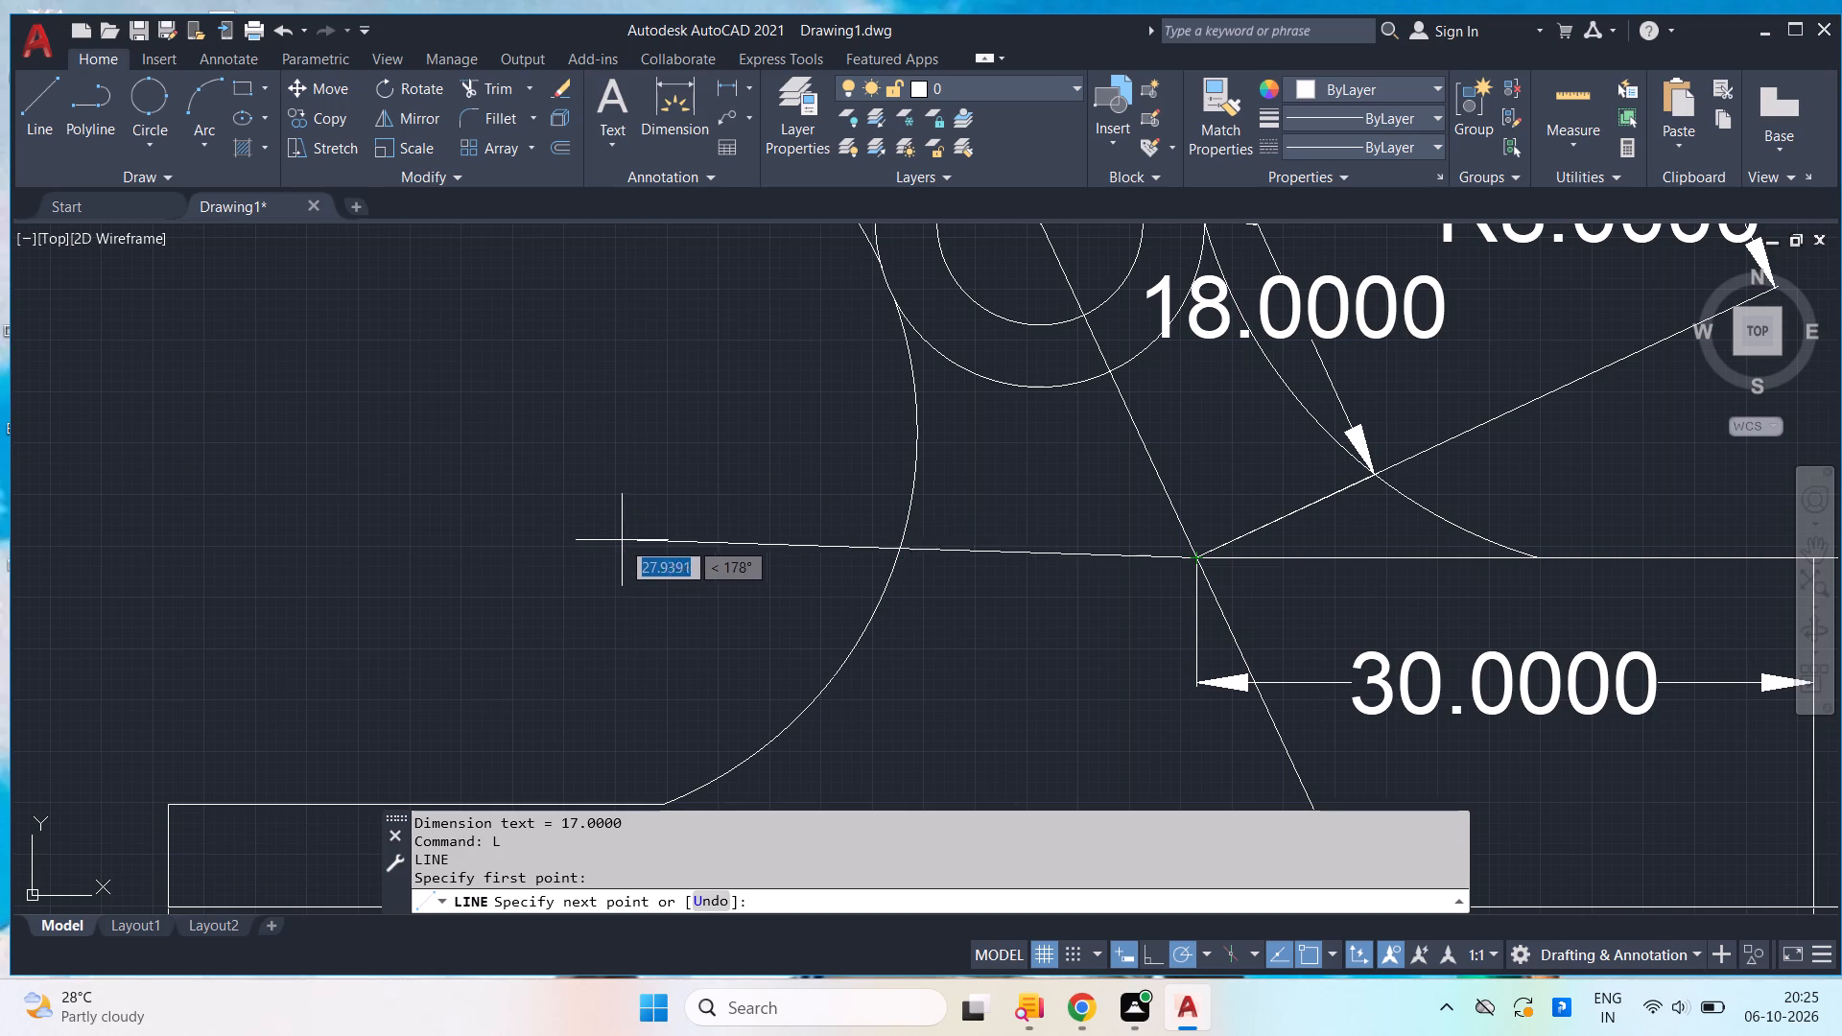
left_click(616, 557)
key("space")
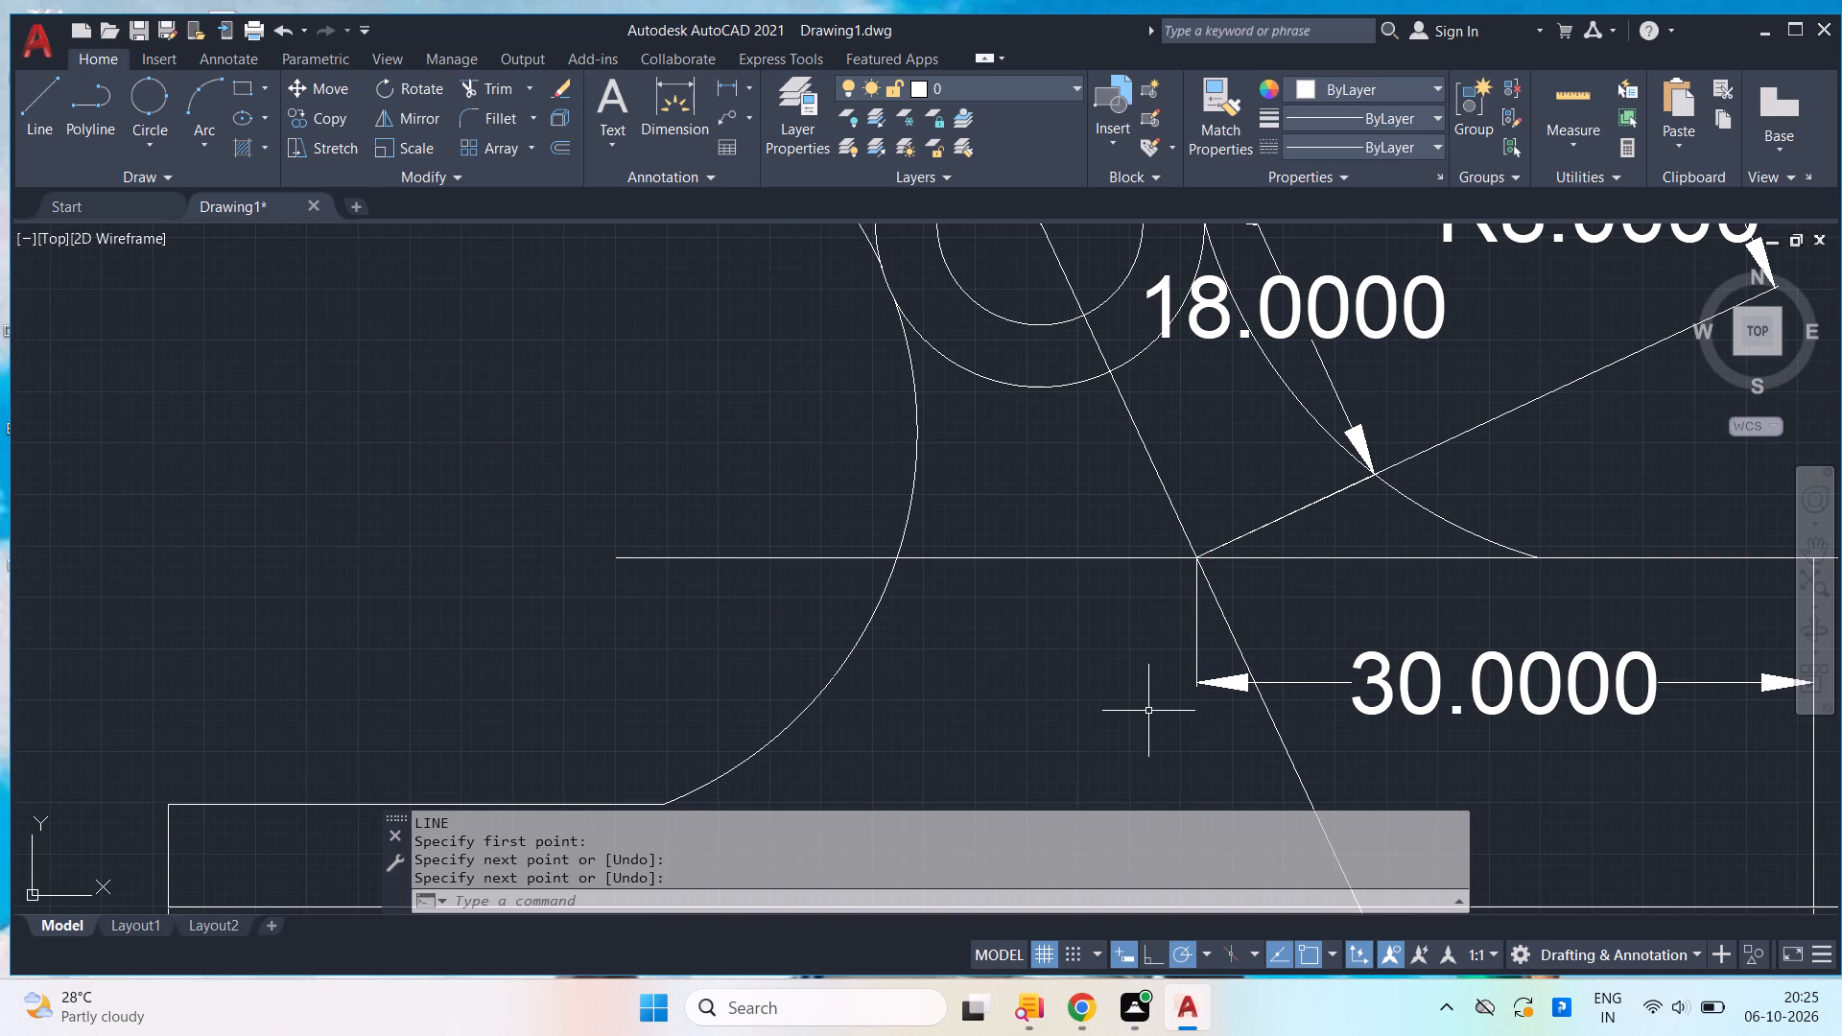
Add an angular dimension between the lower inclined line and the horizontal line extending left of their vertex, placing its arc below the horizontal line.
type("dima")
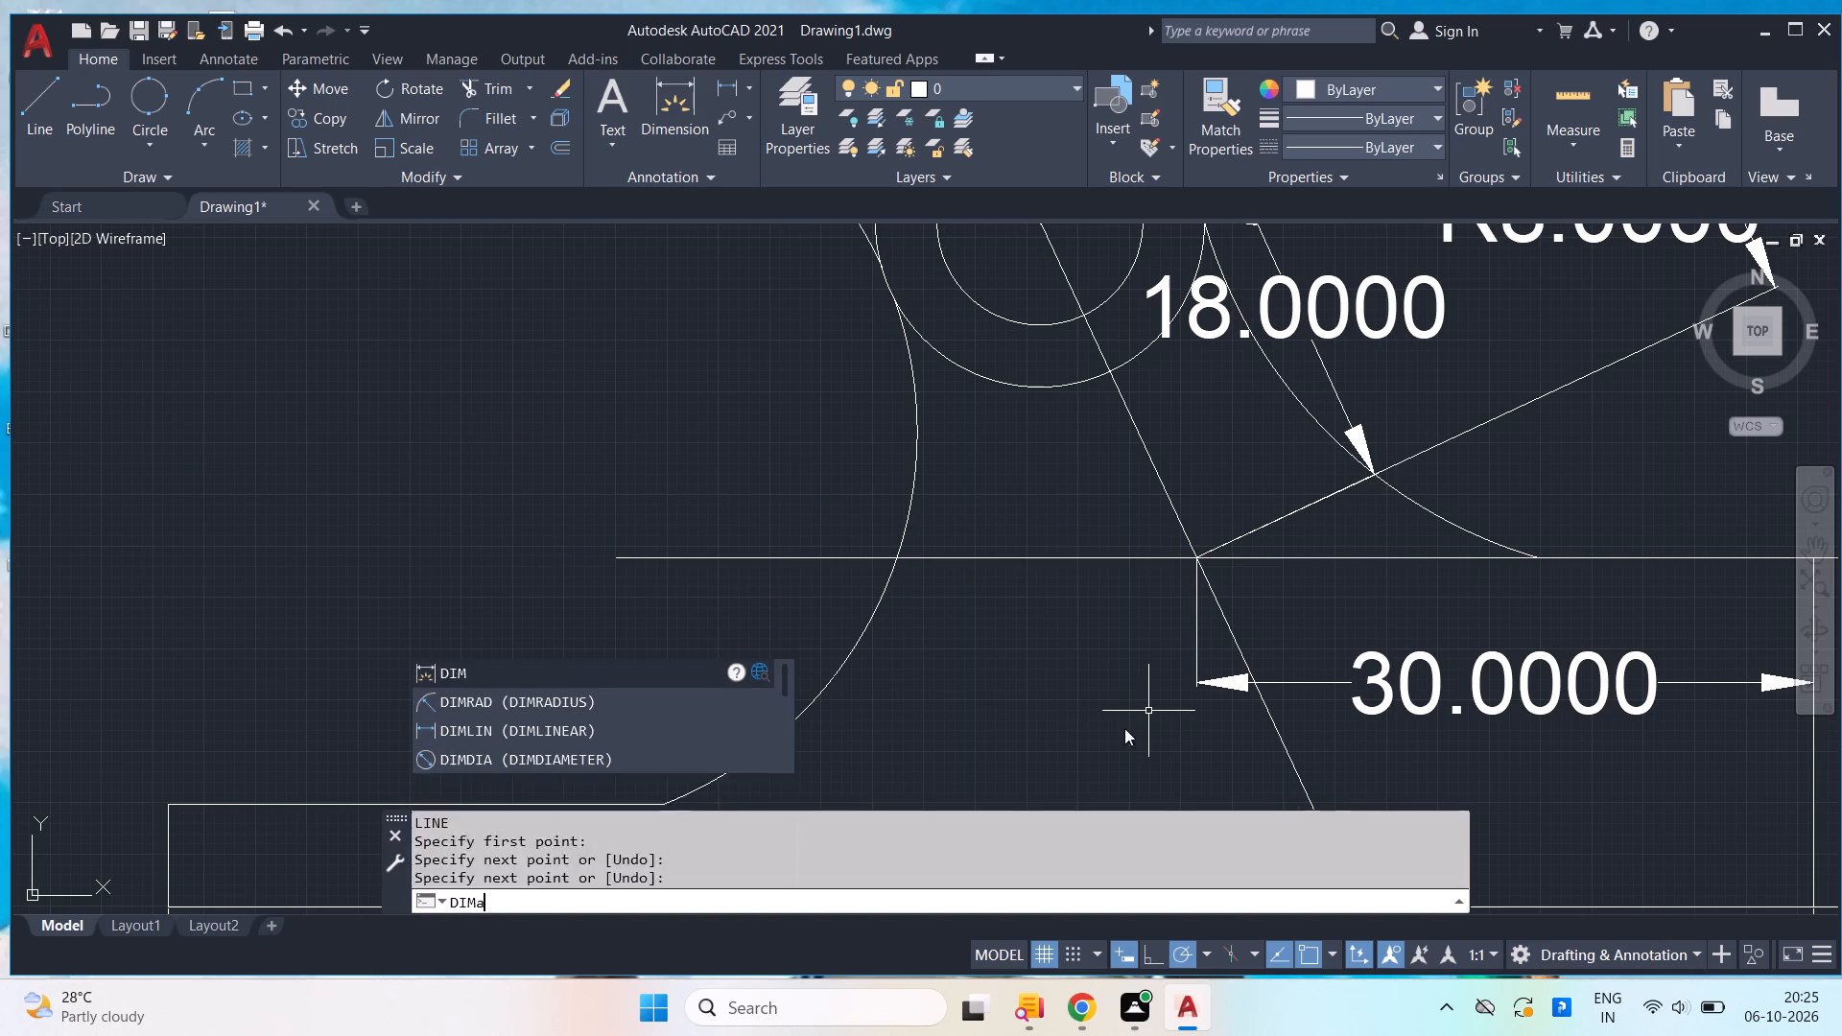
left_click(586, 795)
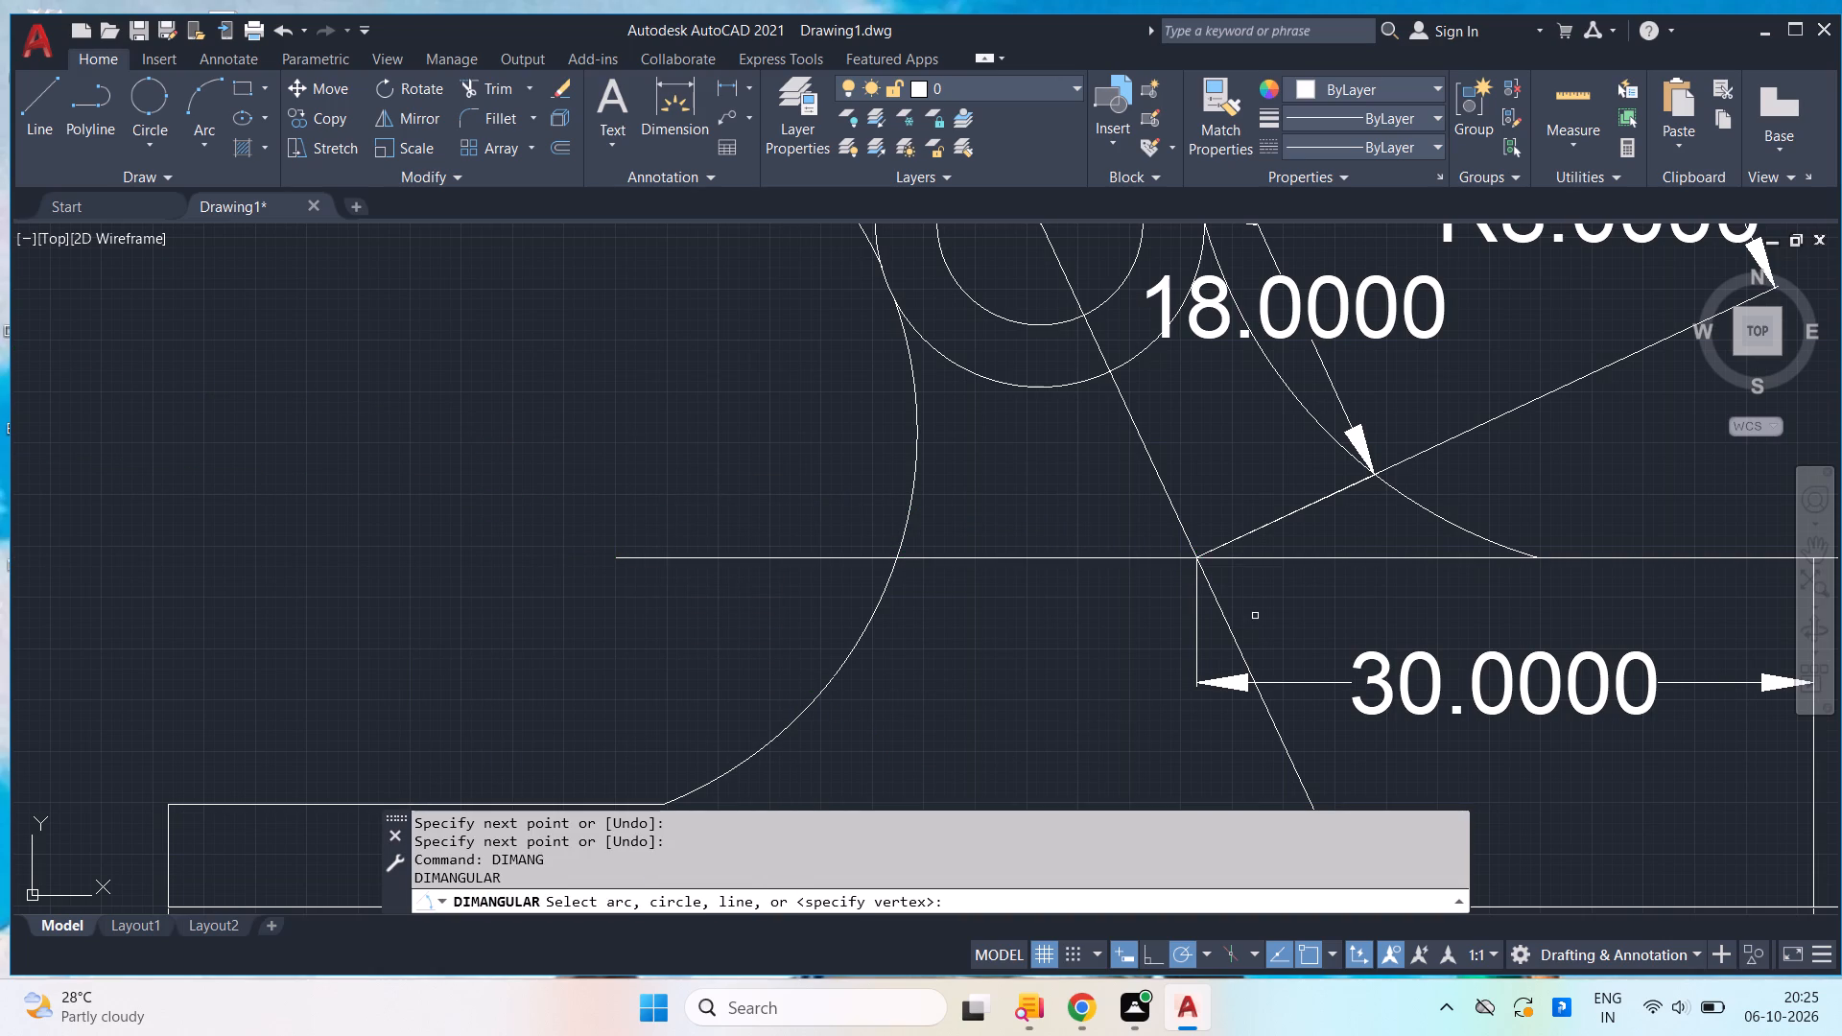
left_click(1228, 622)
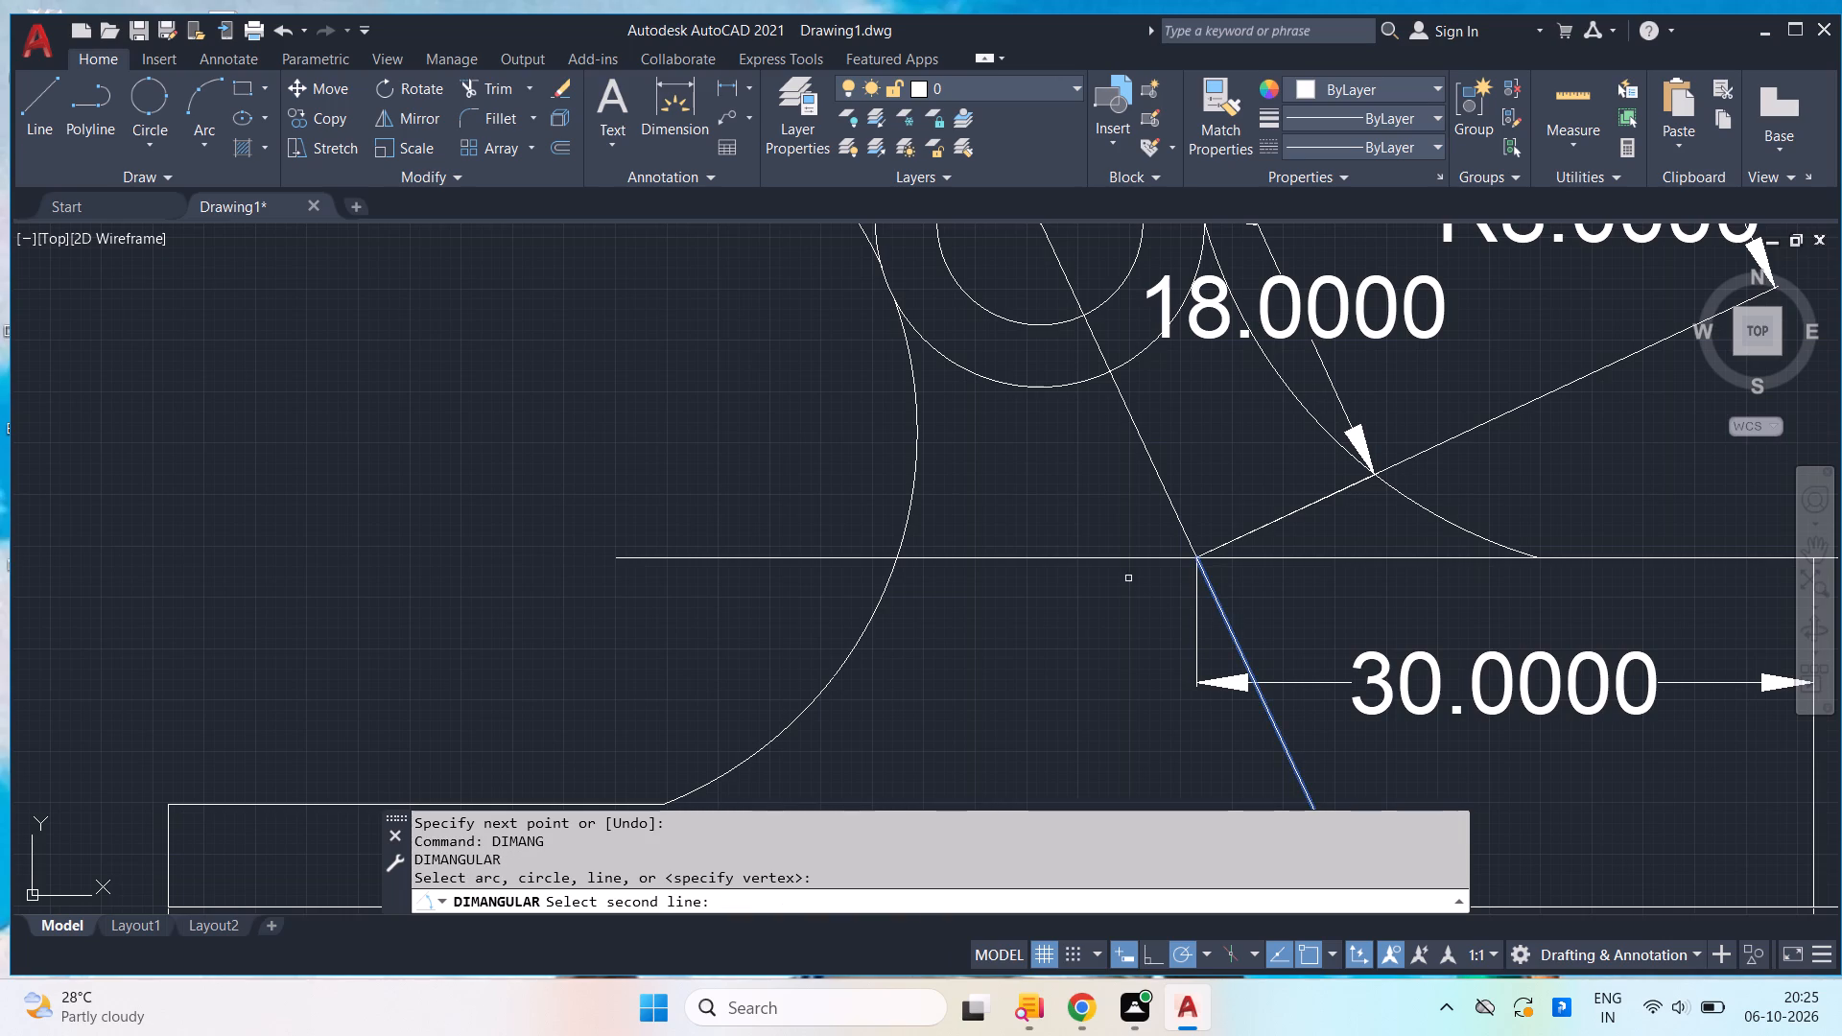
left_click(1127, 560)
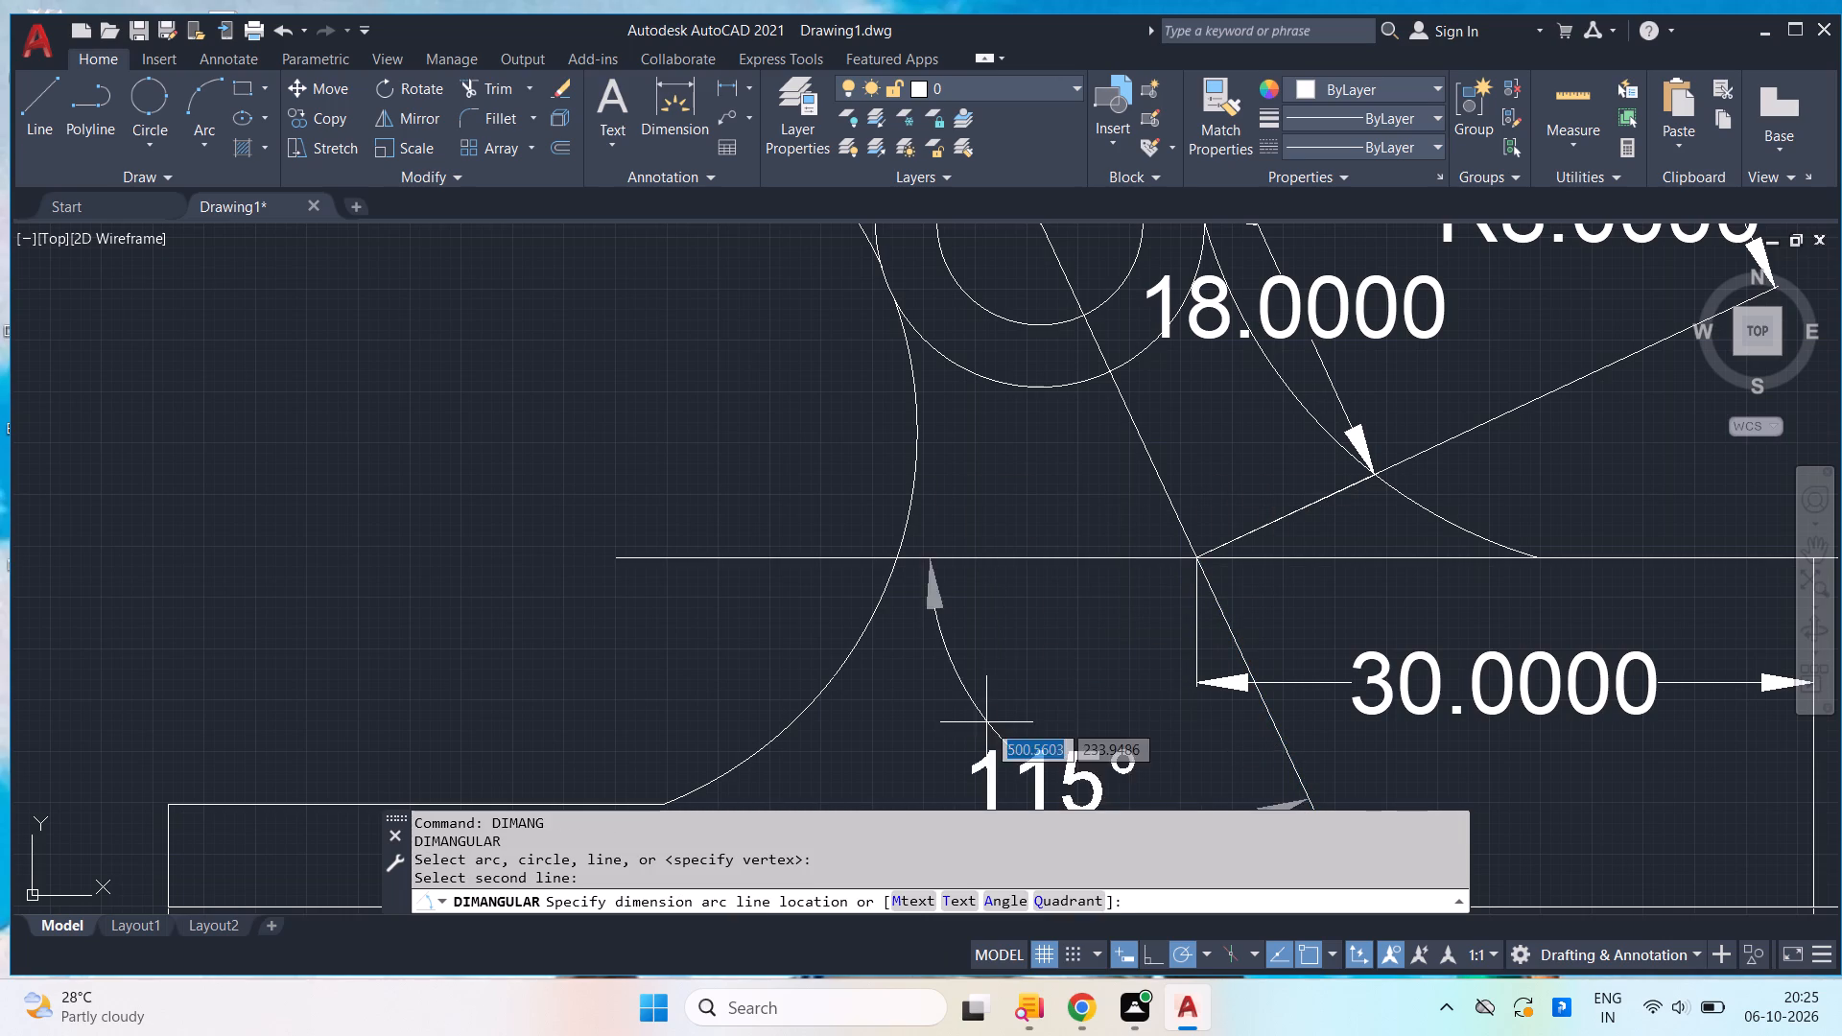
middle_click_drag(986, 722, 1030, 636)
left_click(989, 672)
Turn off command log recording with the LOGFILEOFF command.
scroll(1004, 672, "down", 3)
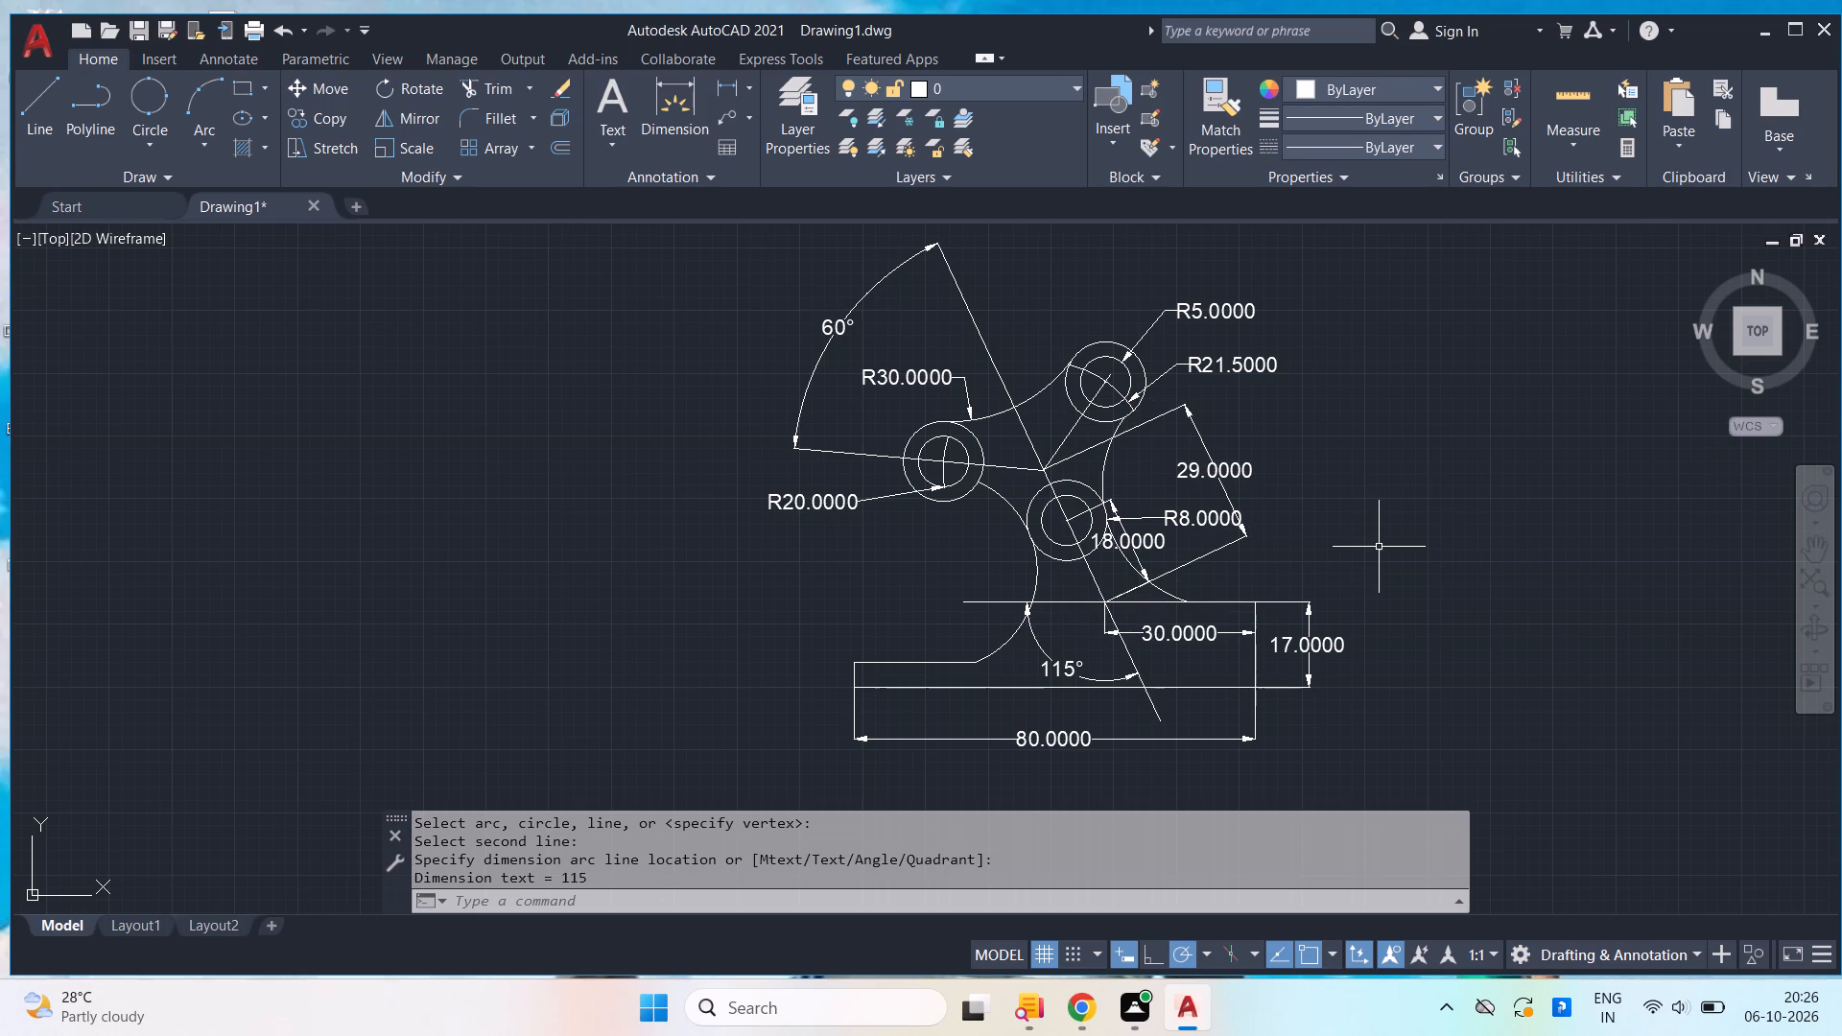
key("l")
key("o")
key("g")
left_click(618, 718)
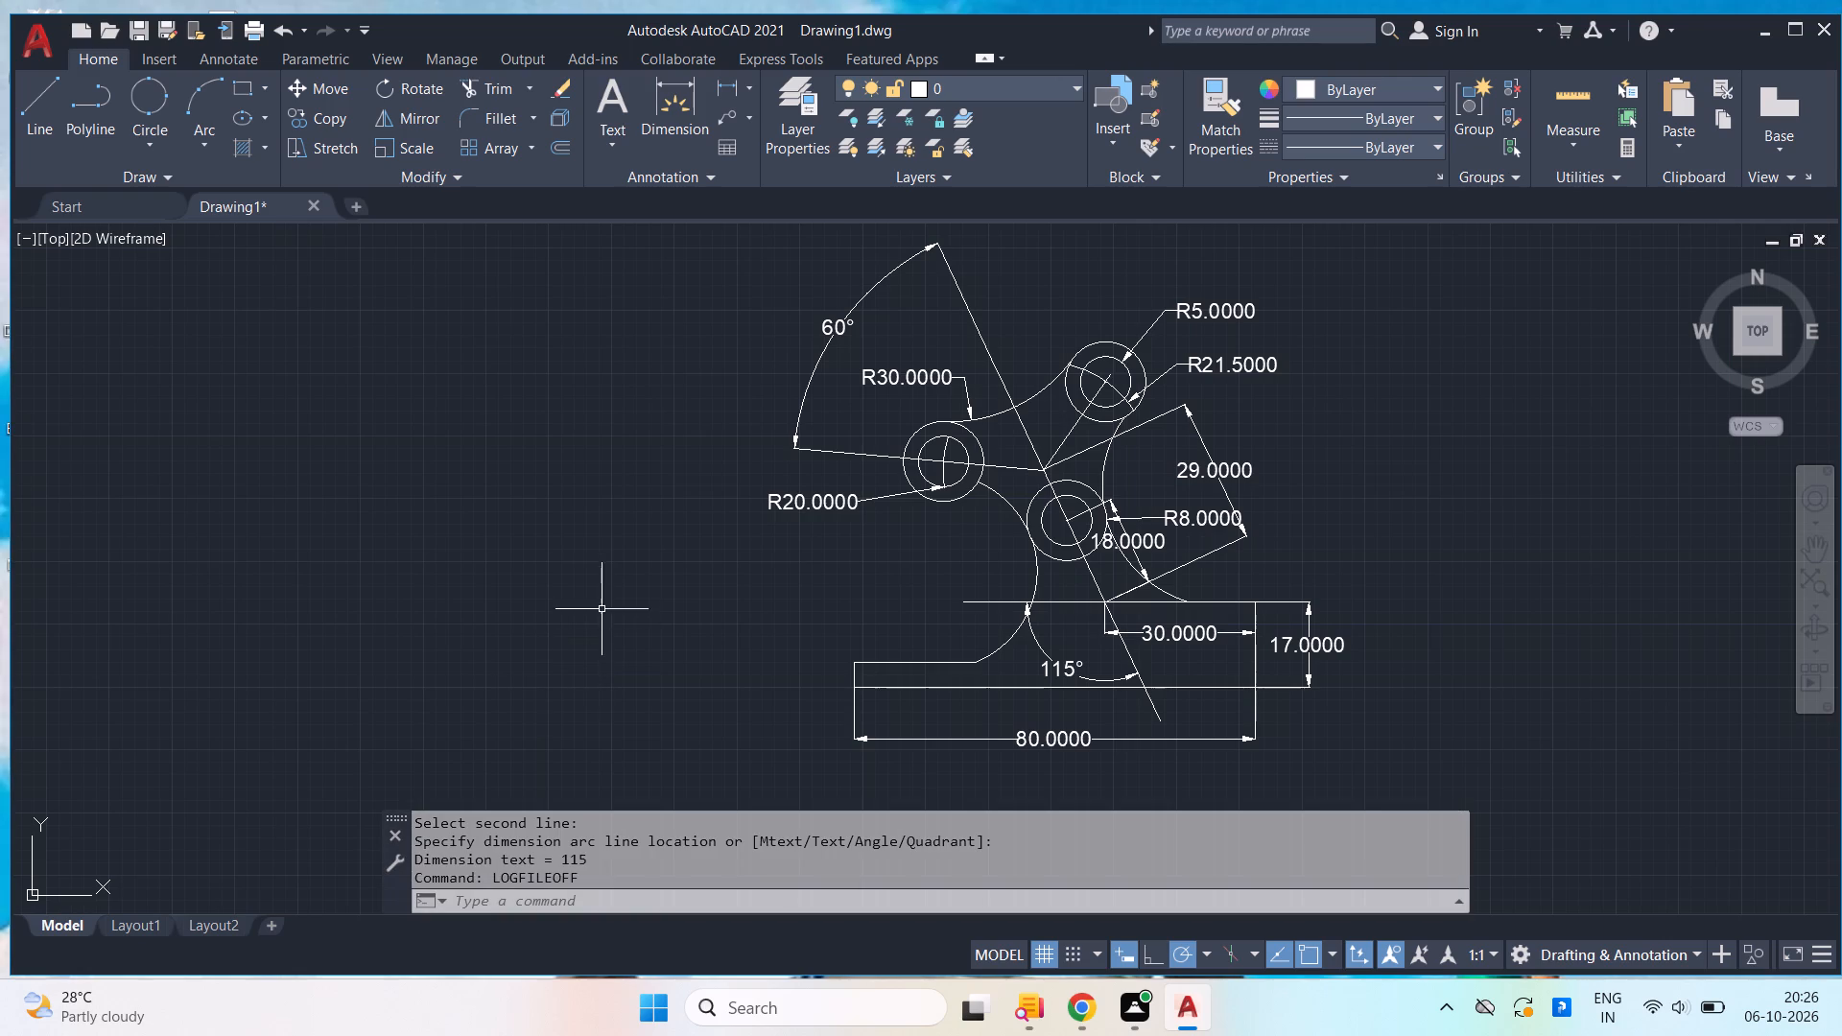
Start saving the drawing in the Documents folder and clear the default file name.
key("ctrl+s")
left_click(579, 374)
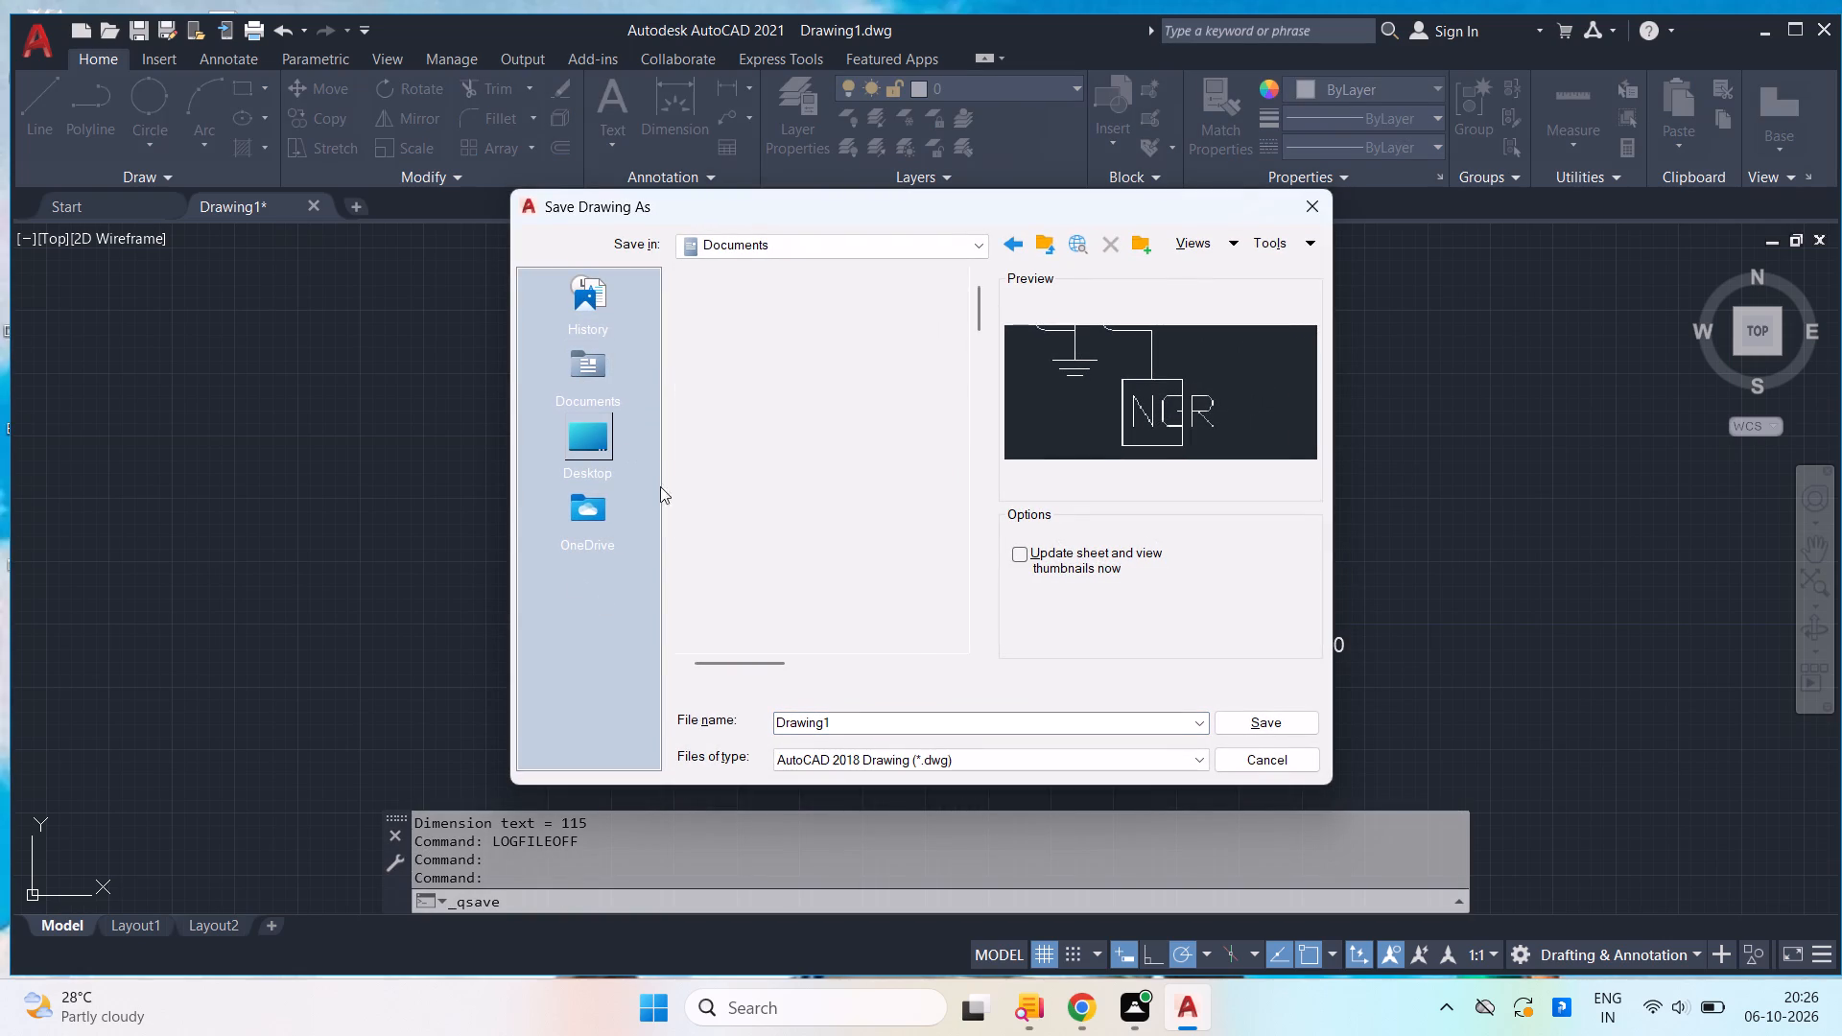
left_click(882, 718)
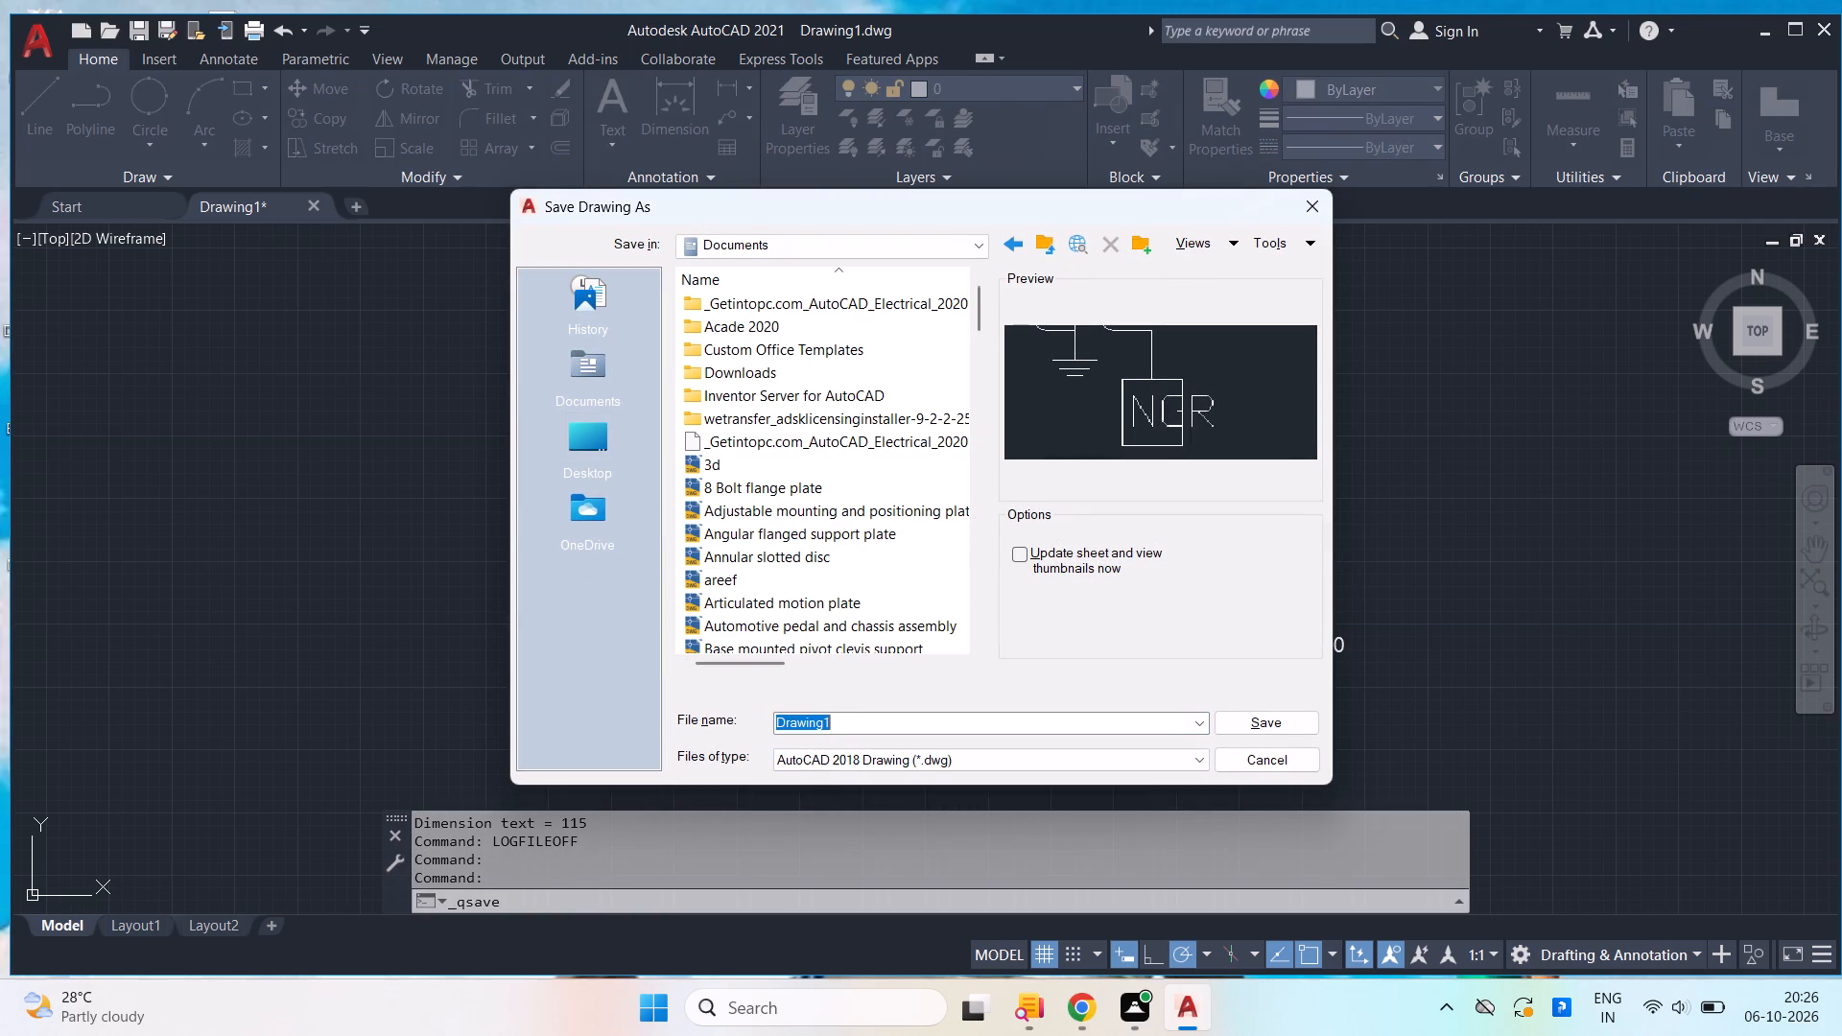
key("BackSpace")
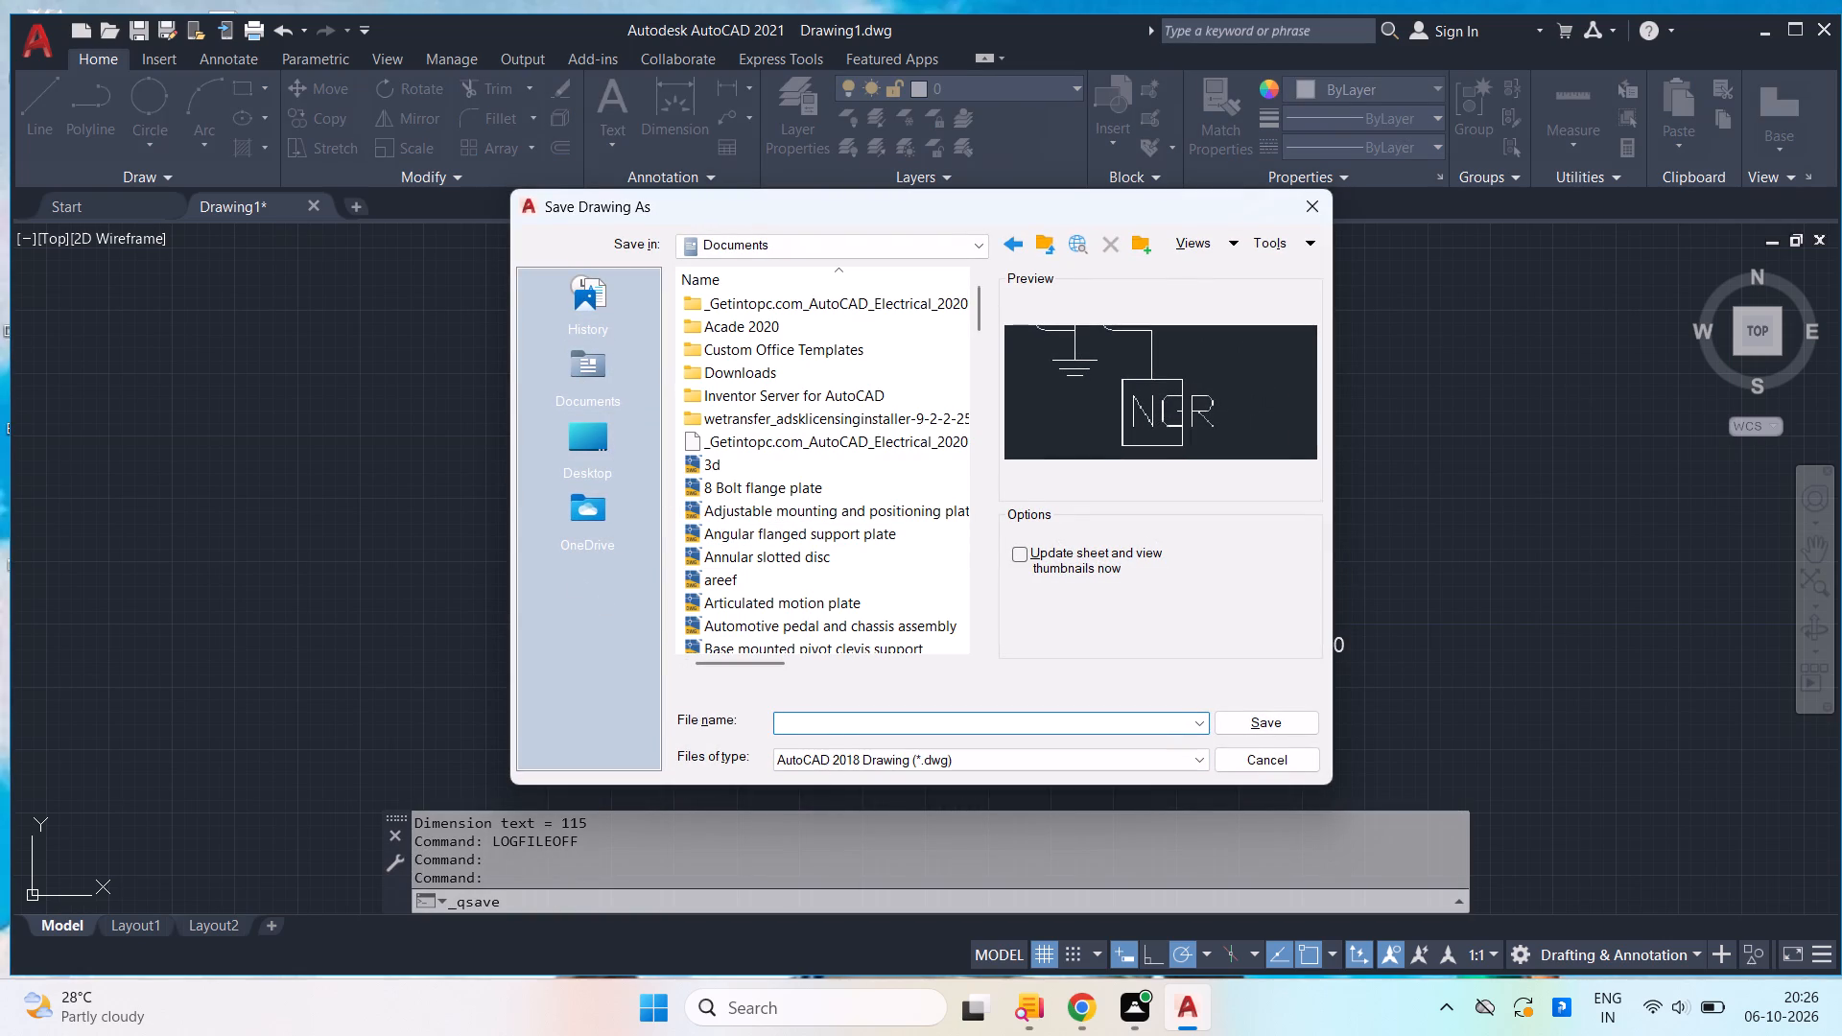
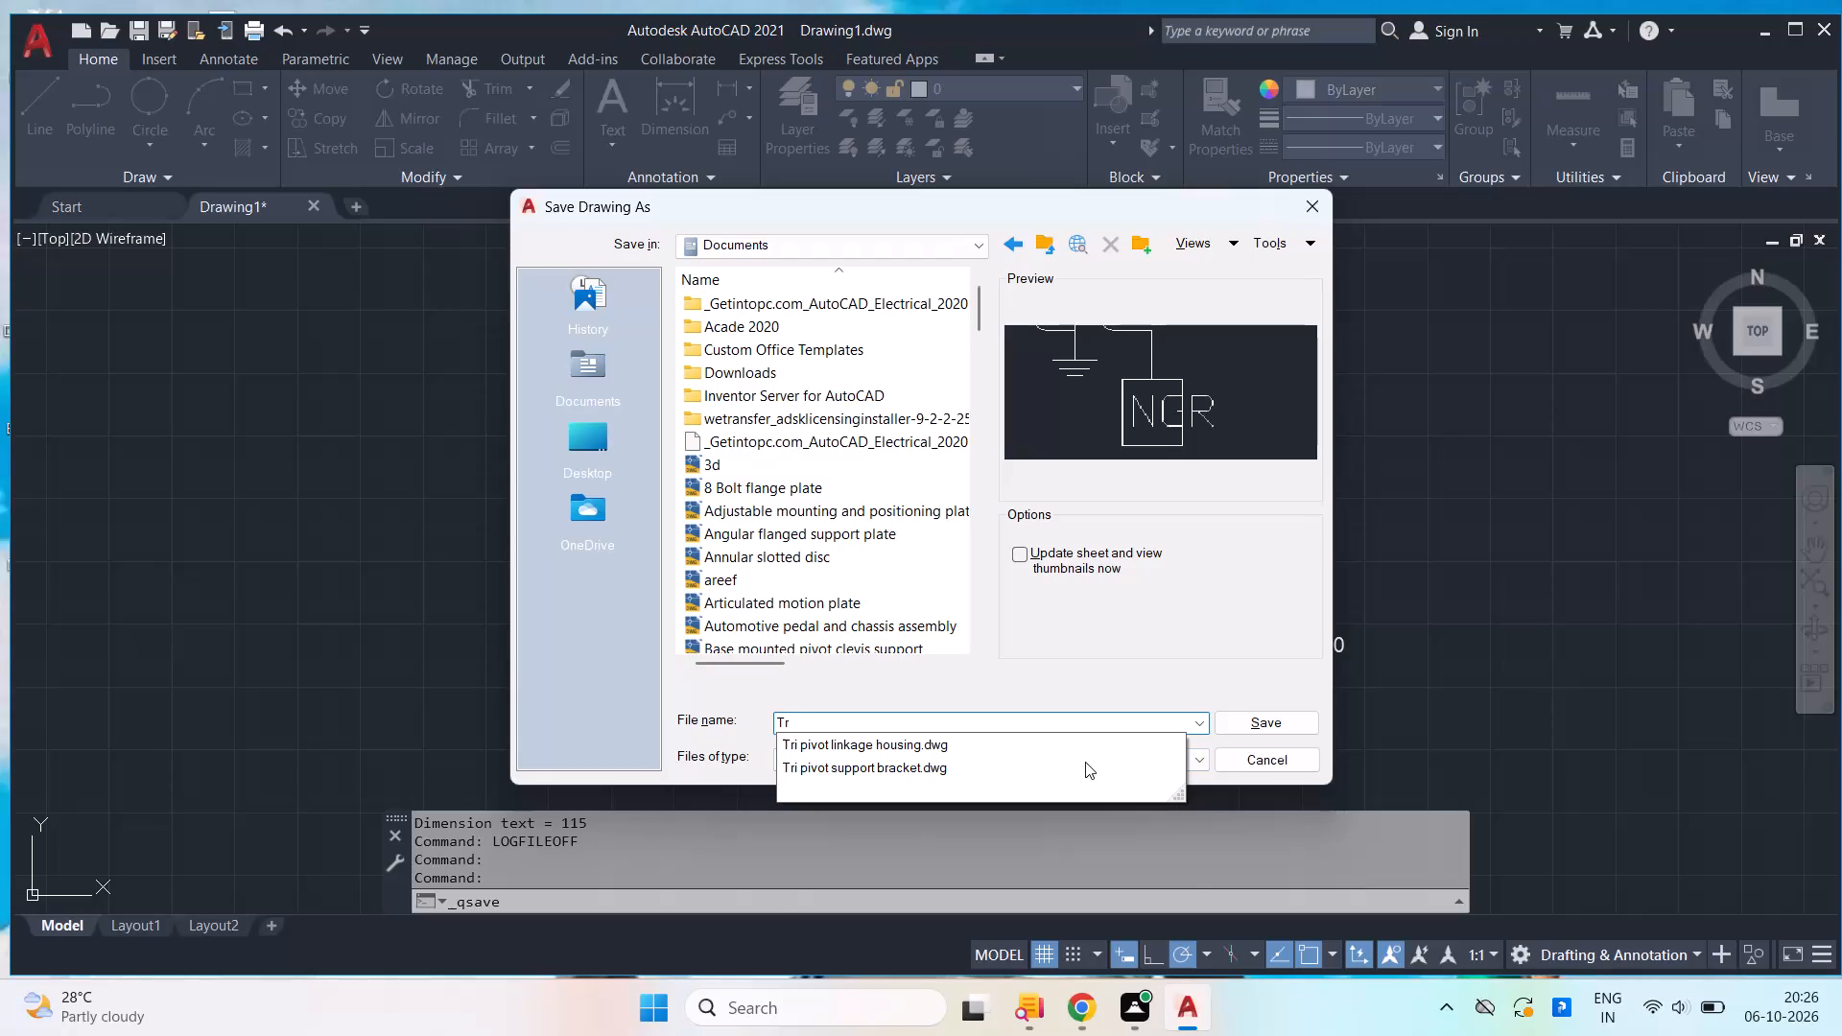
Name the drawing "Tri lobe pivot support bracket" and save it as an AutoCAD 2018 drawing in the Documents folder.
key("BackSpace")
type("ri")
key("space")
type("lobe")
key("space")
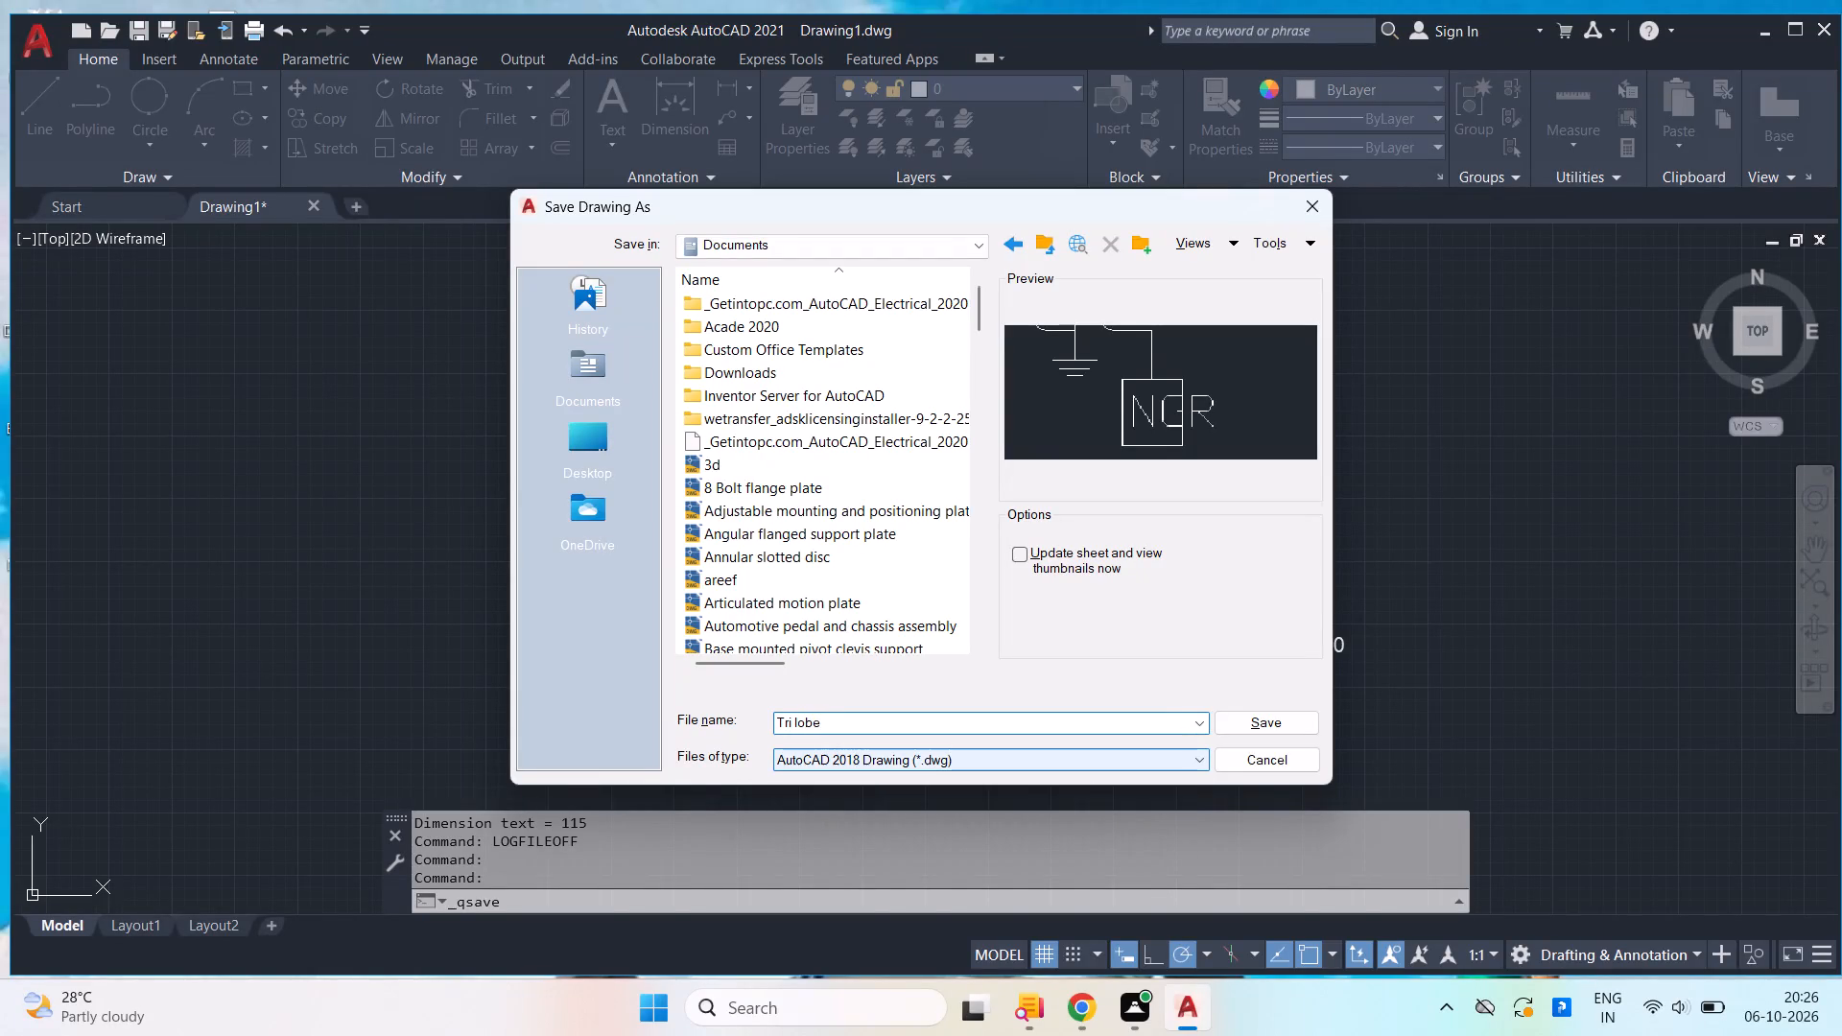
type("po")
key("BackSpace")
type("ivot support bracket")
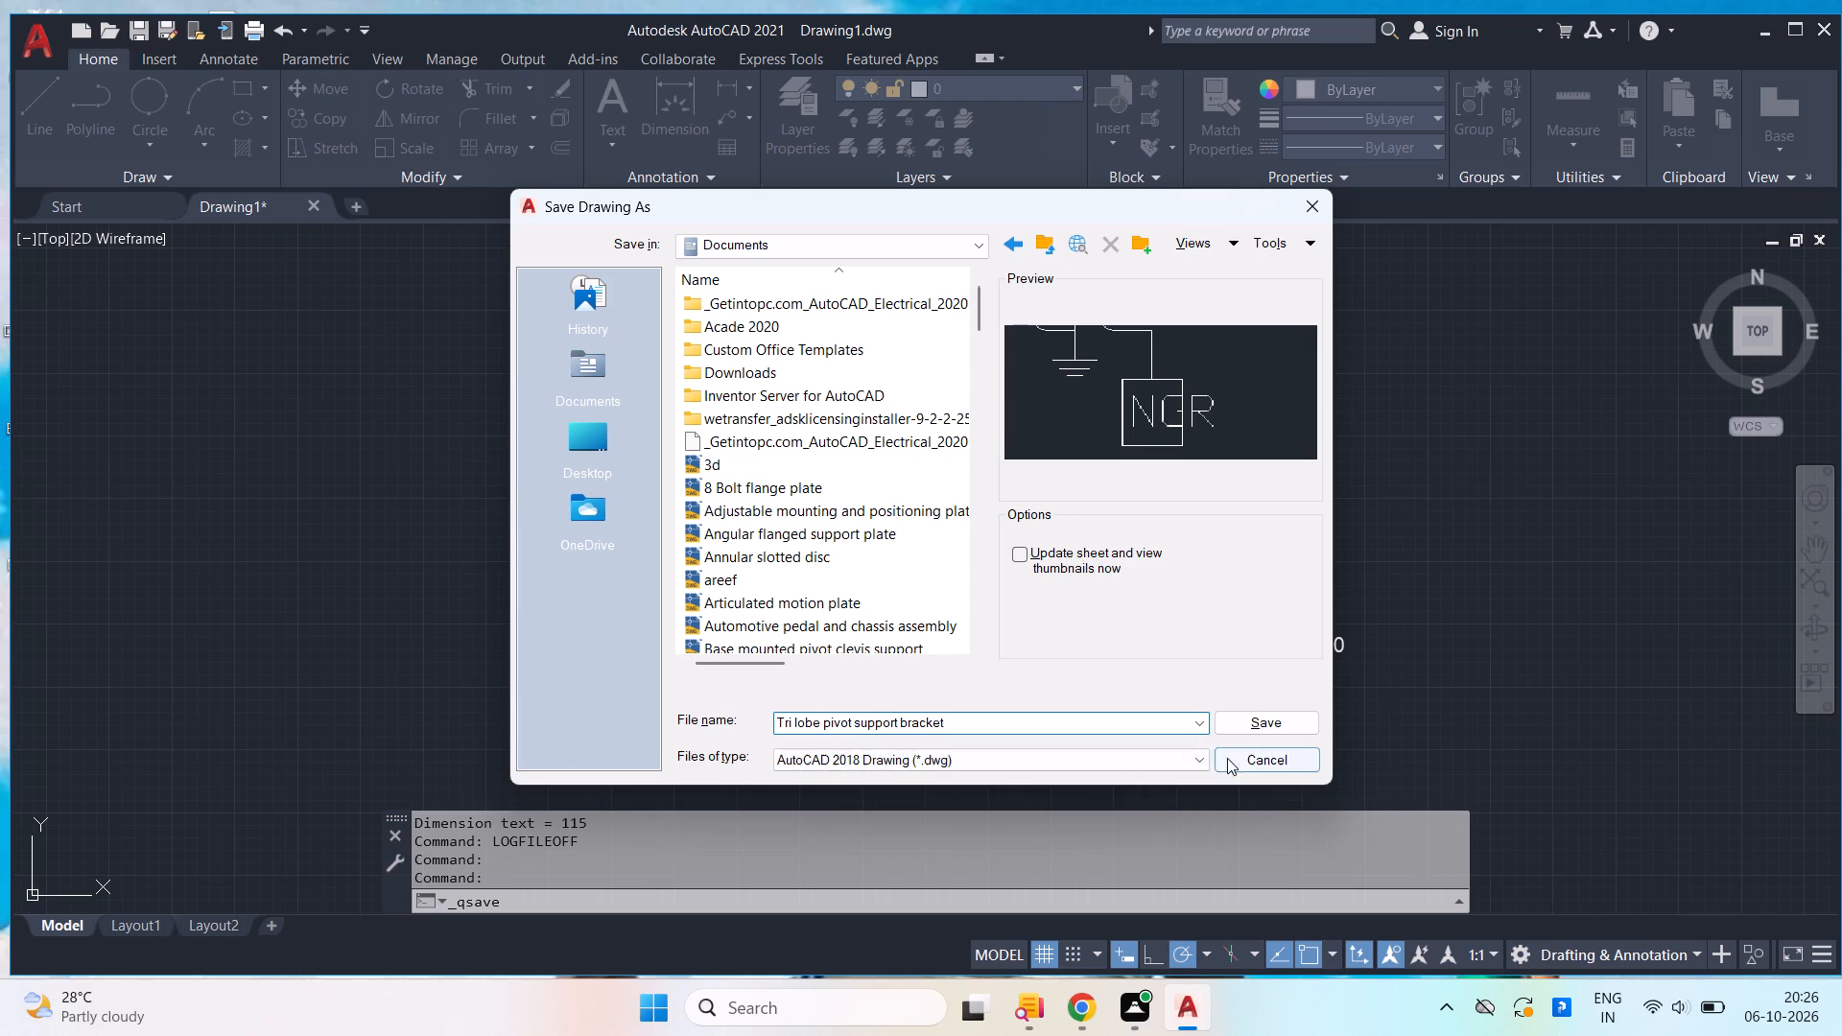
left_click(1287, 727)
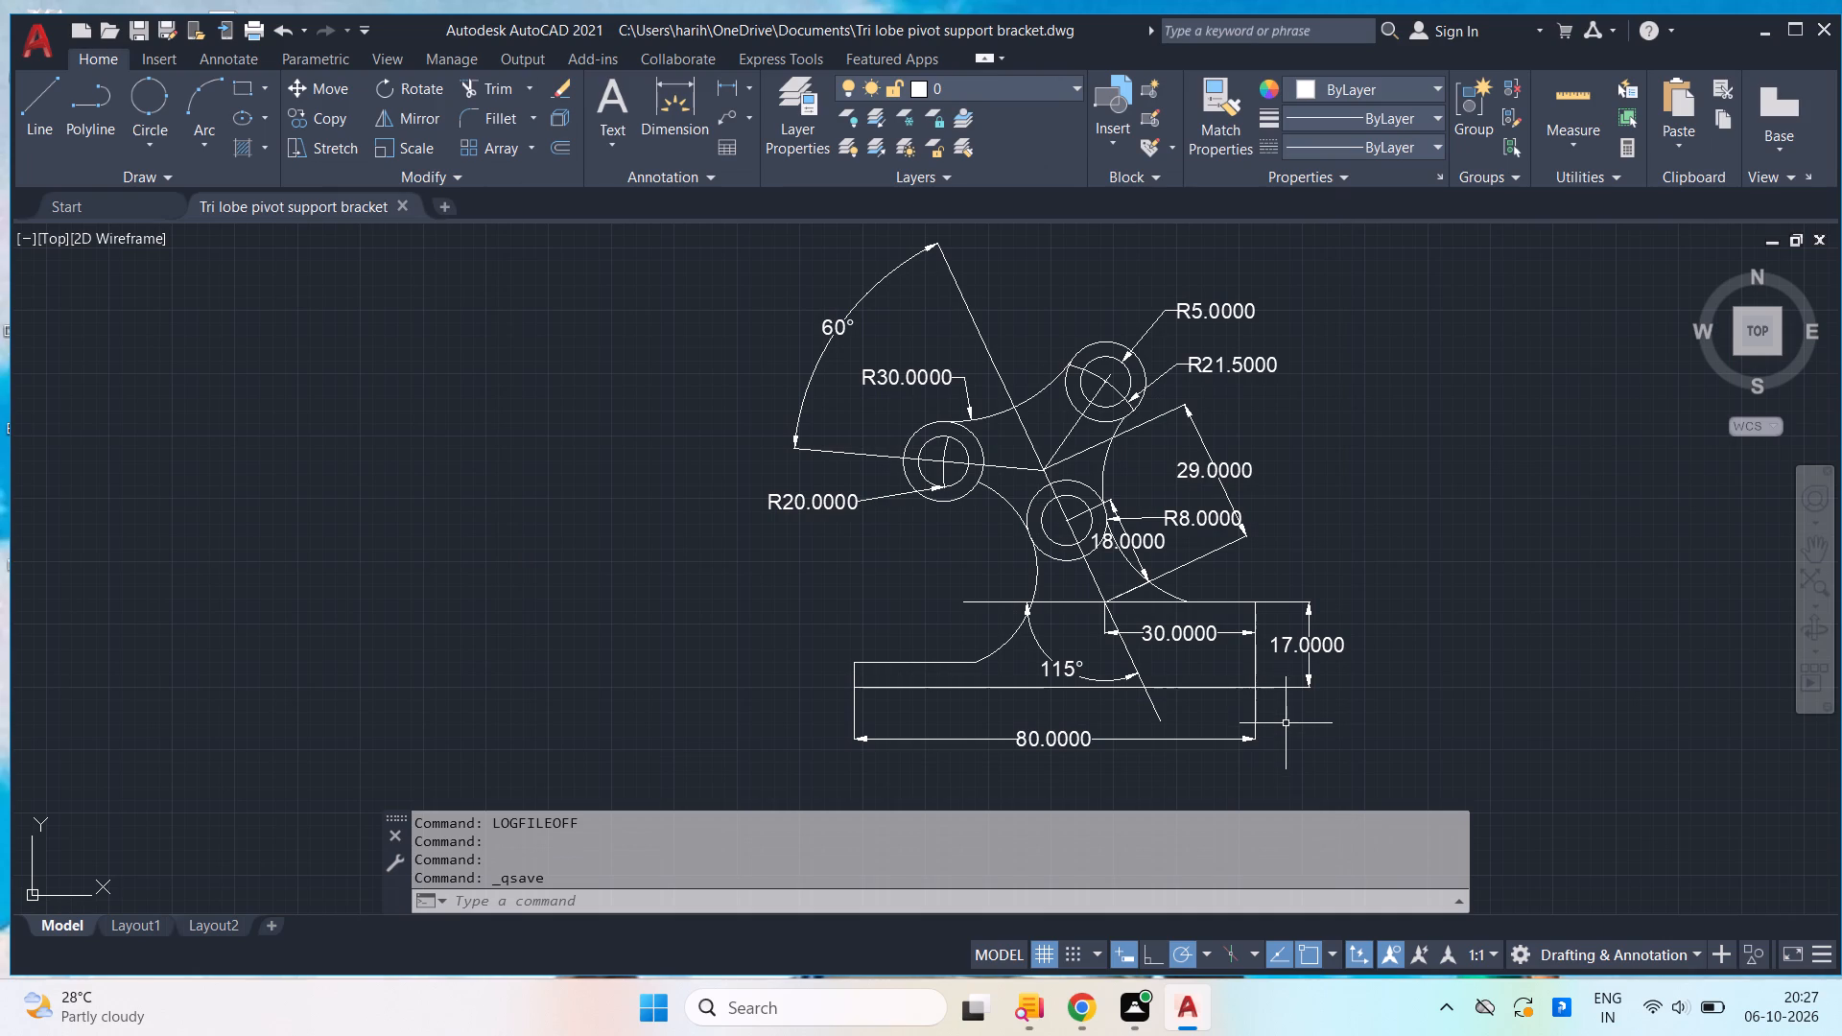
Export the drawing as a PDF named "Tri lobe pivot support bracket" to the Documents folder.
left_click(56, 56)
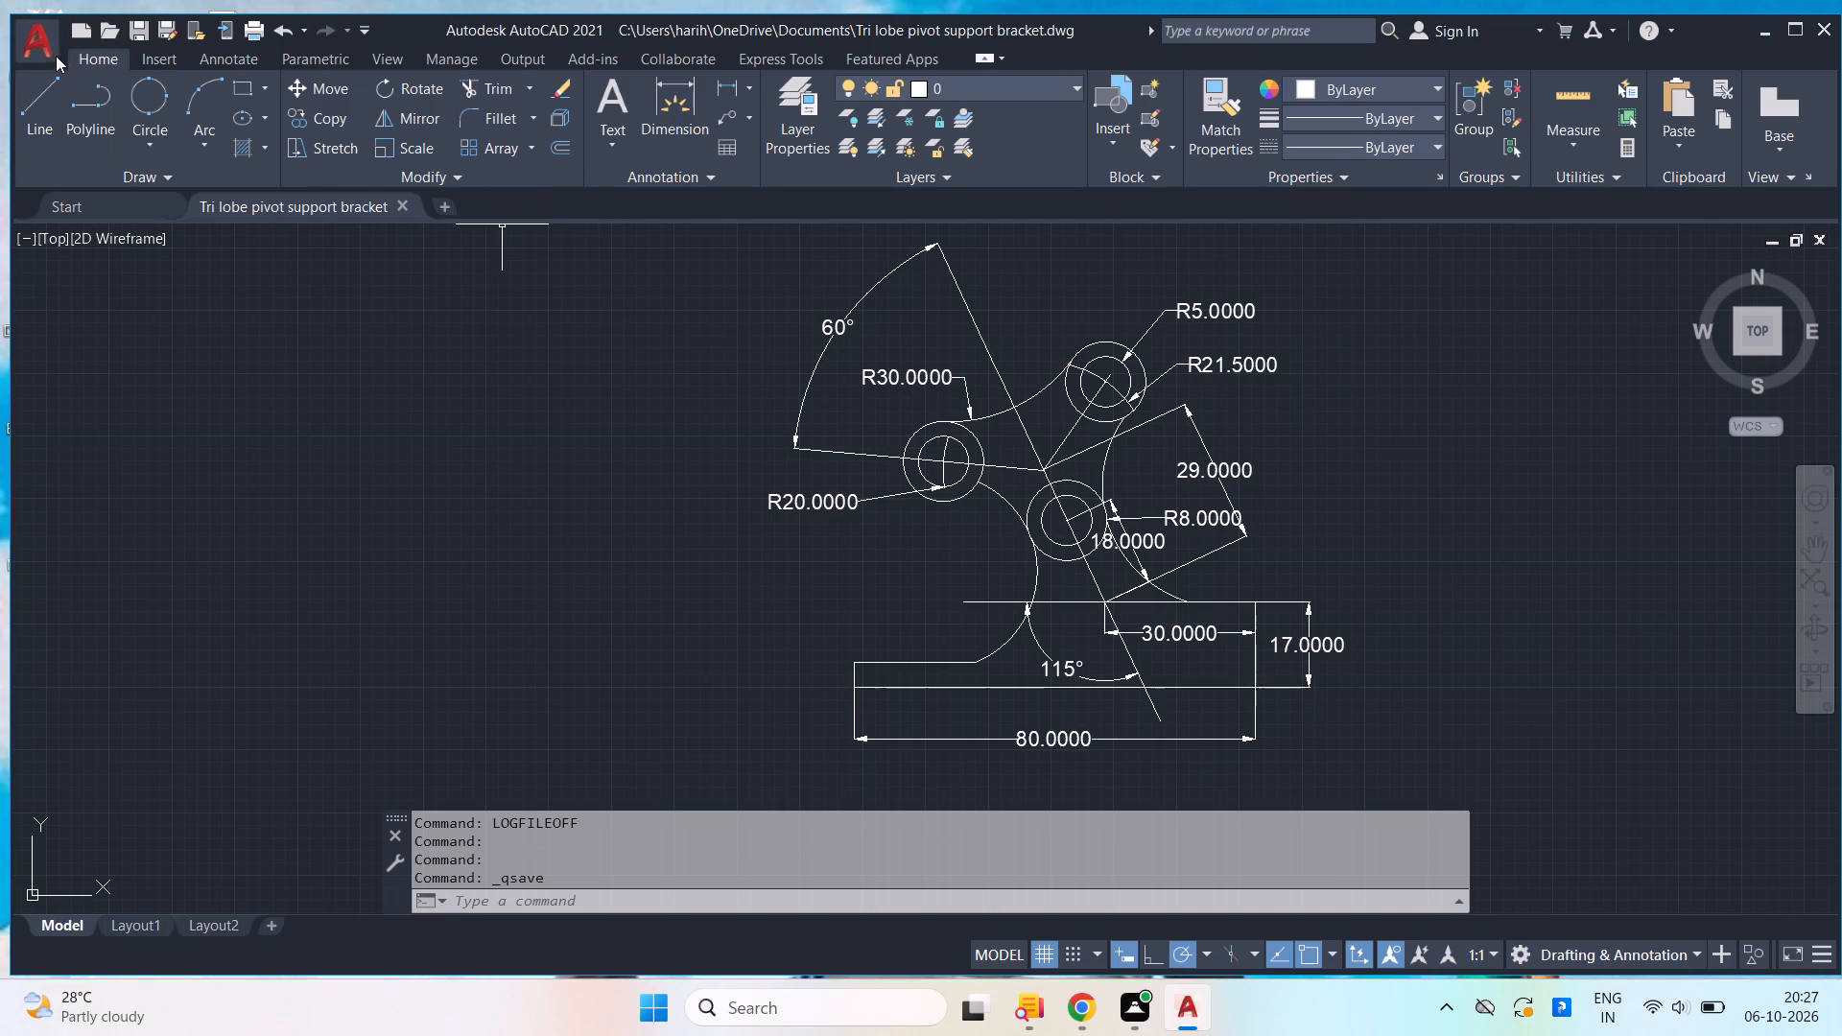
left_click(139, 434)
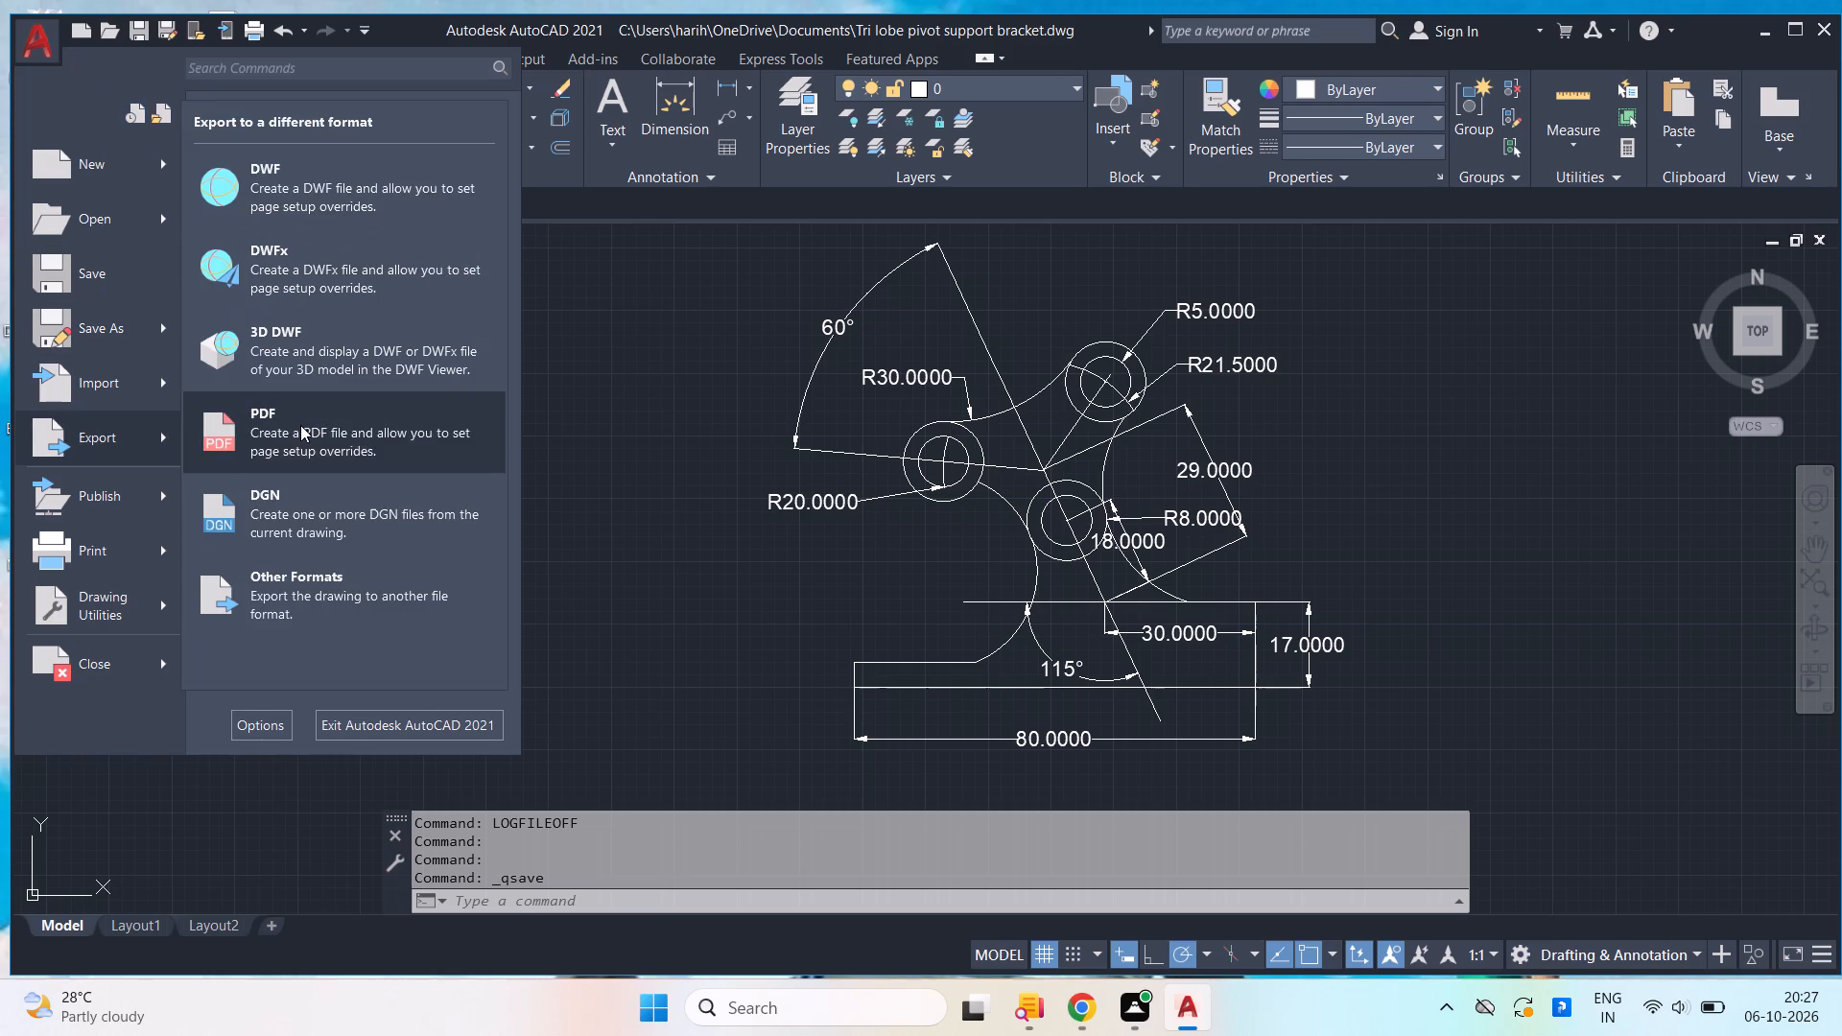
left_click(300, 425)
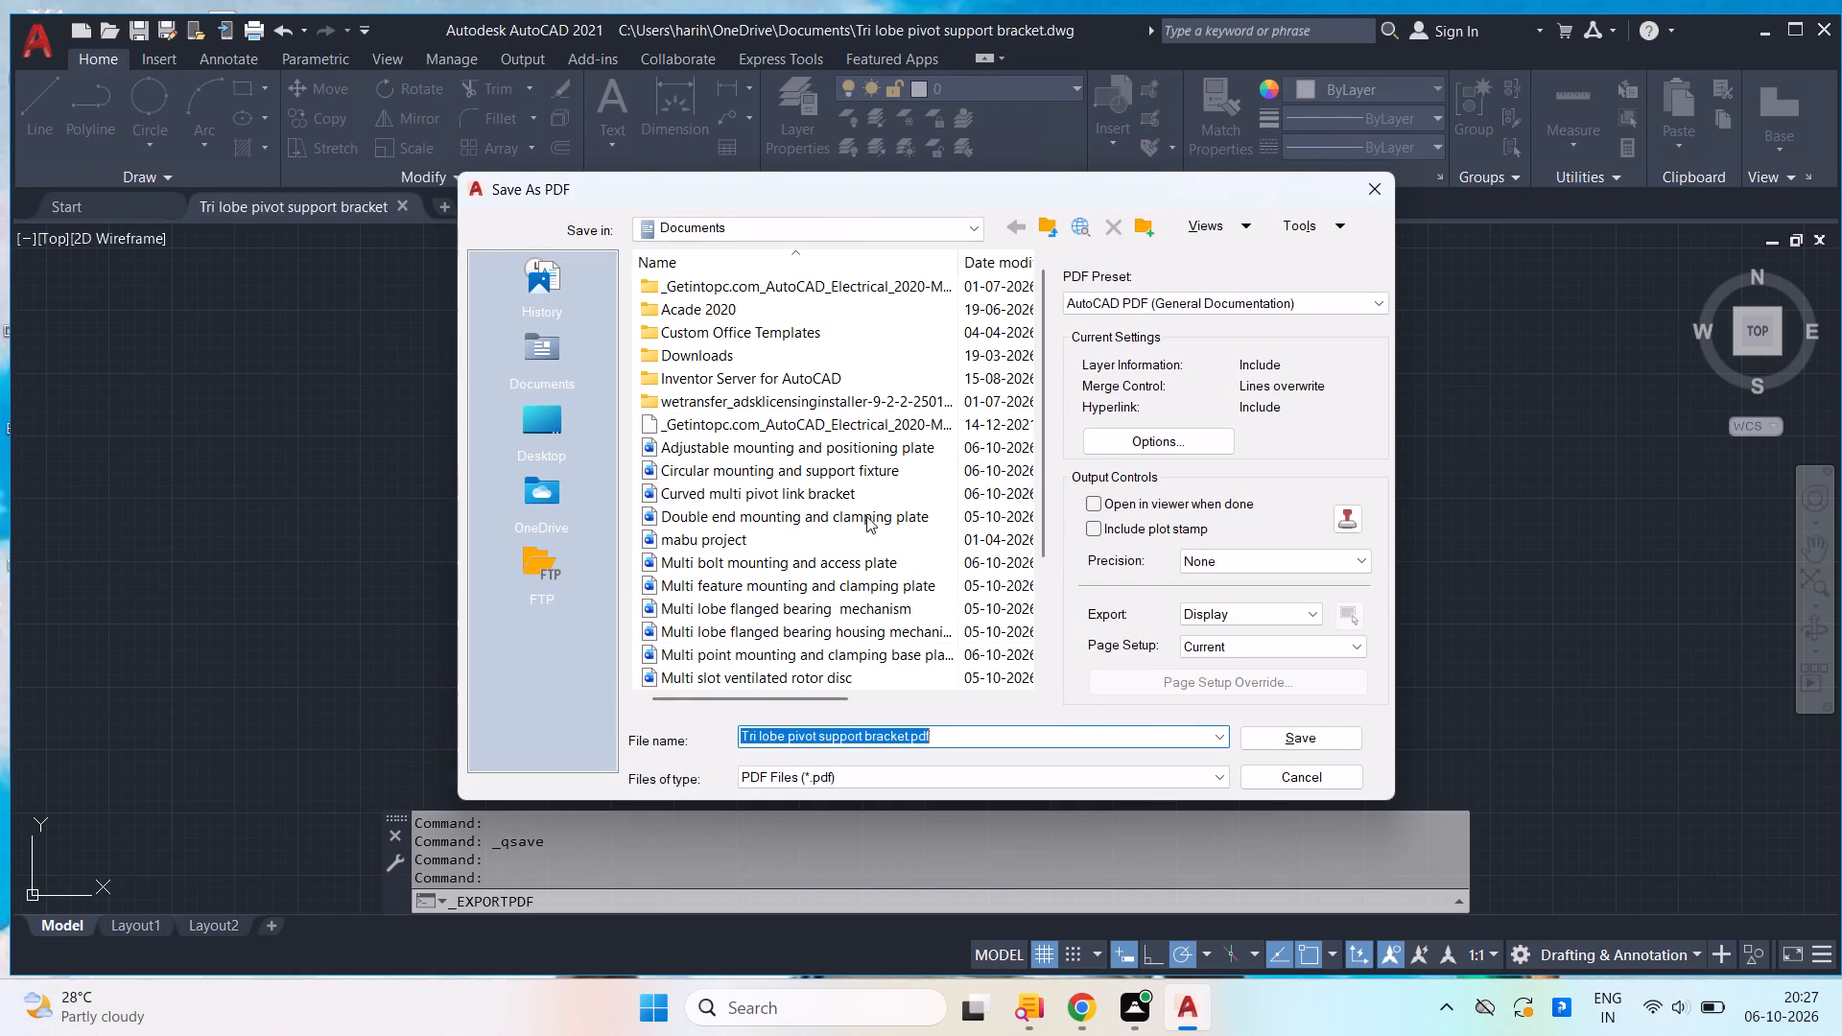
left_click(1303, 725)
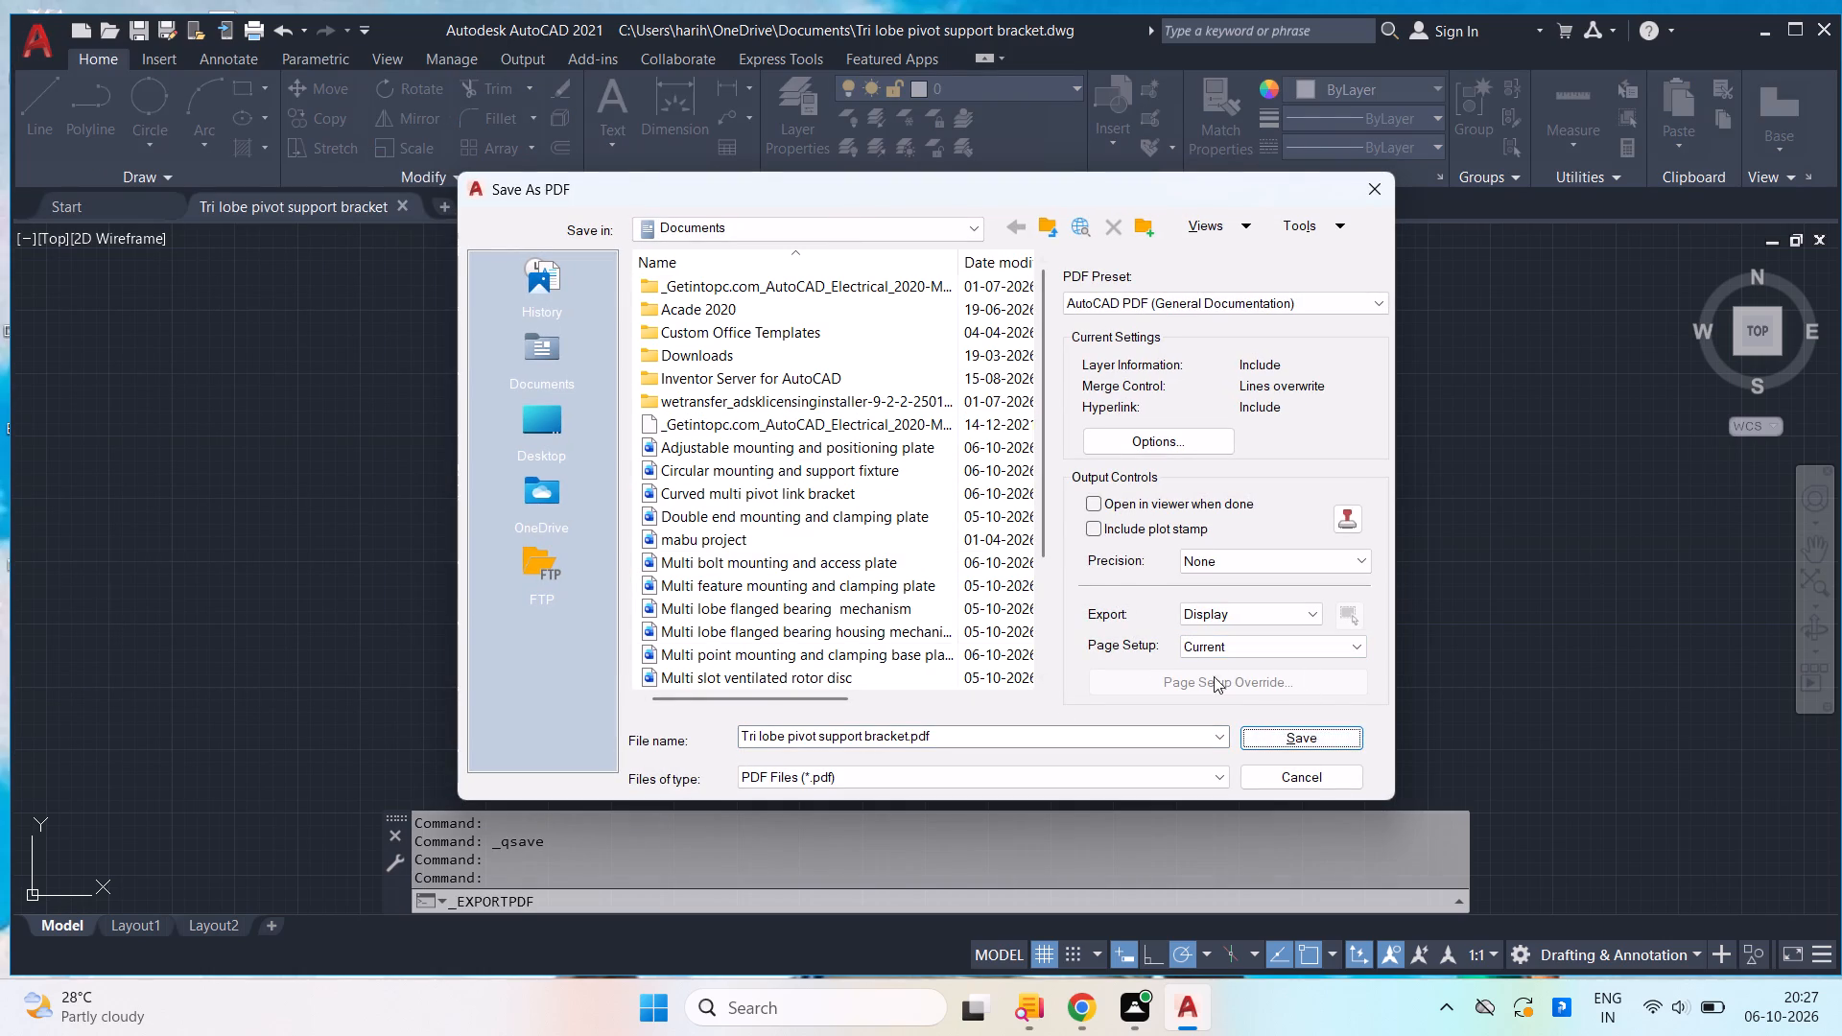
left_click(1293, 744)
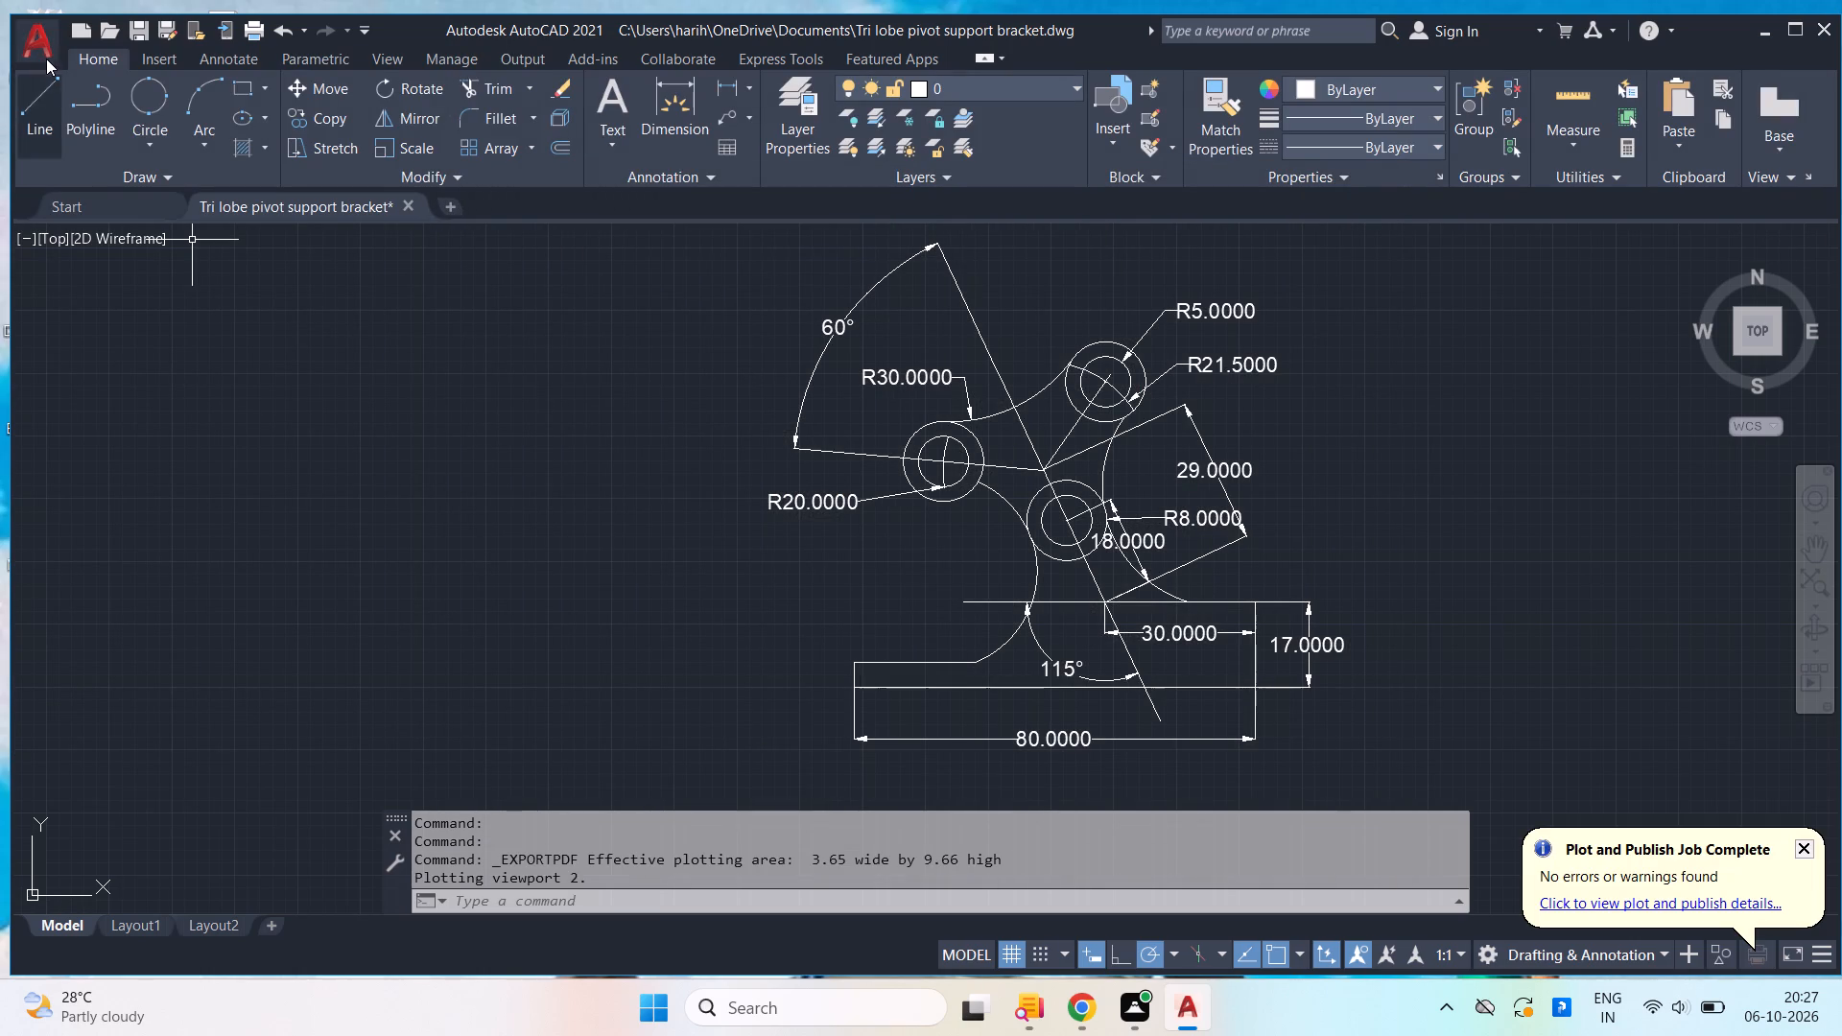
Export the drawing as a DWF file named "Tri lobe pivot support bracket" to the Documents folder.
left_click(36, 47)
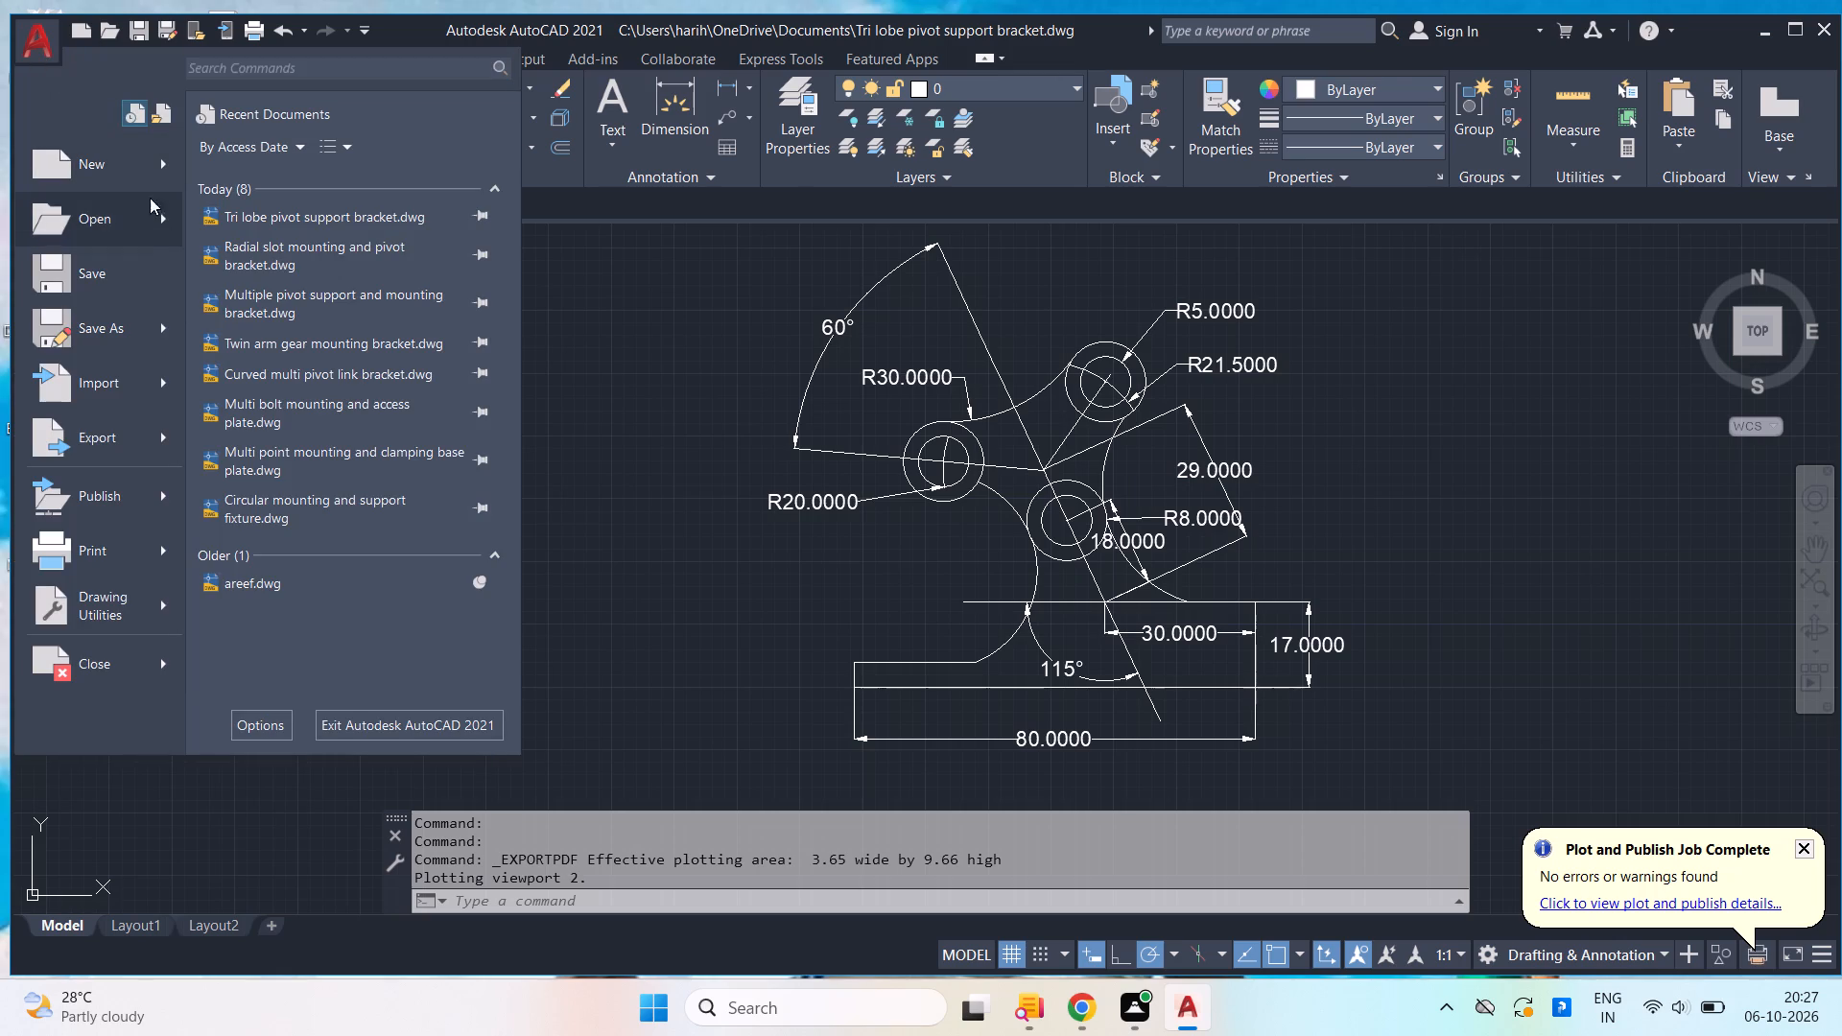
left_click(113, 432)
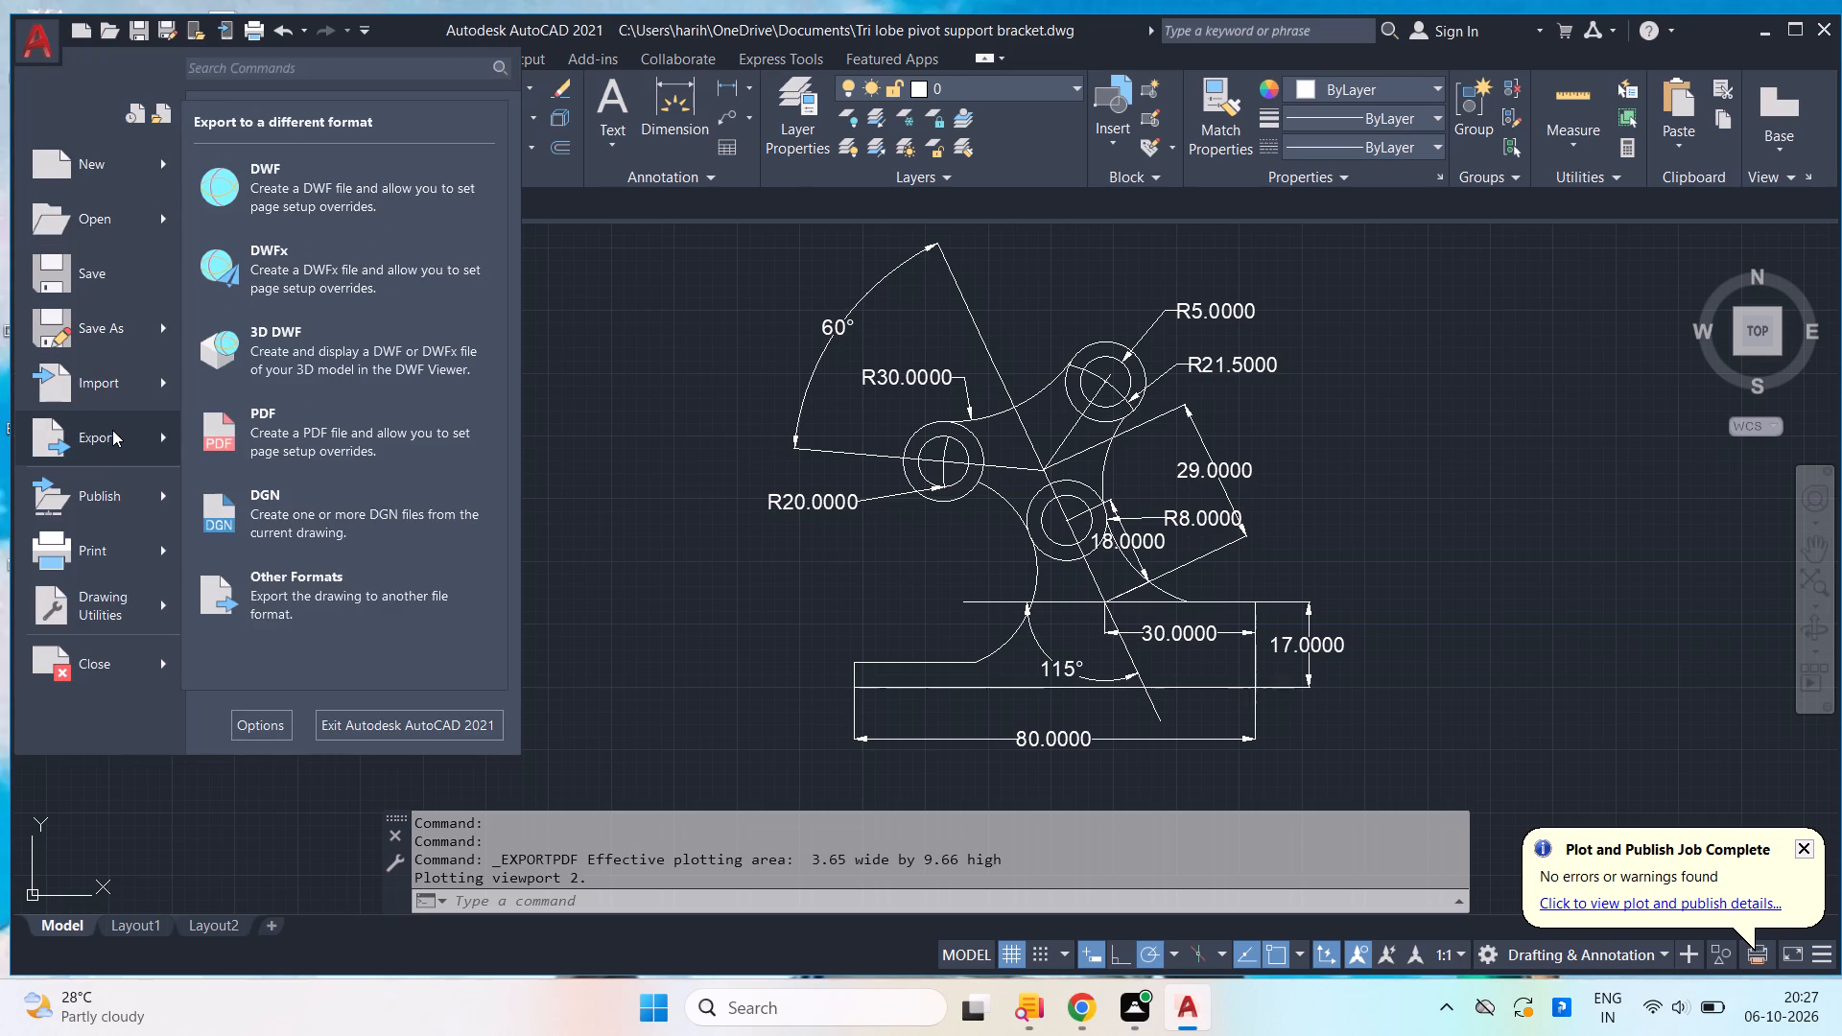
left_click(354, 206)
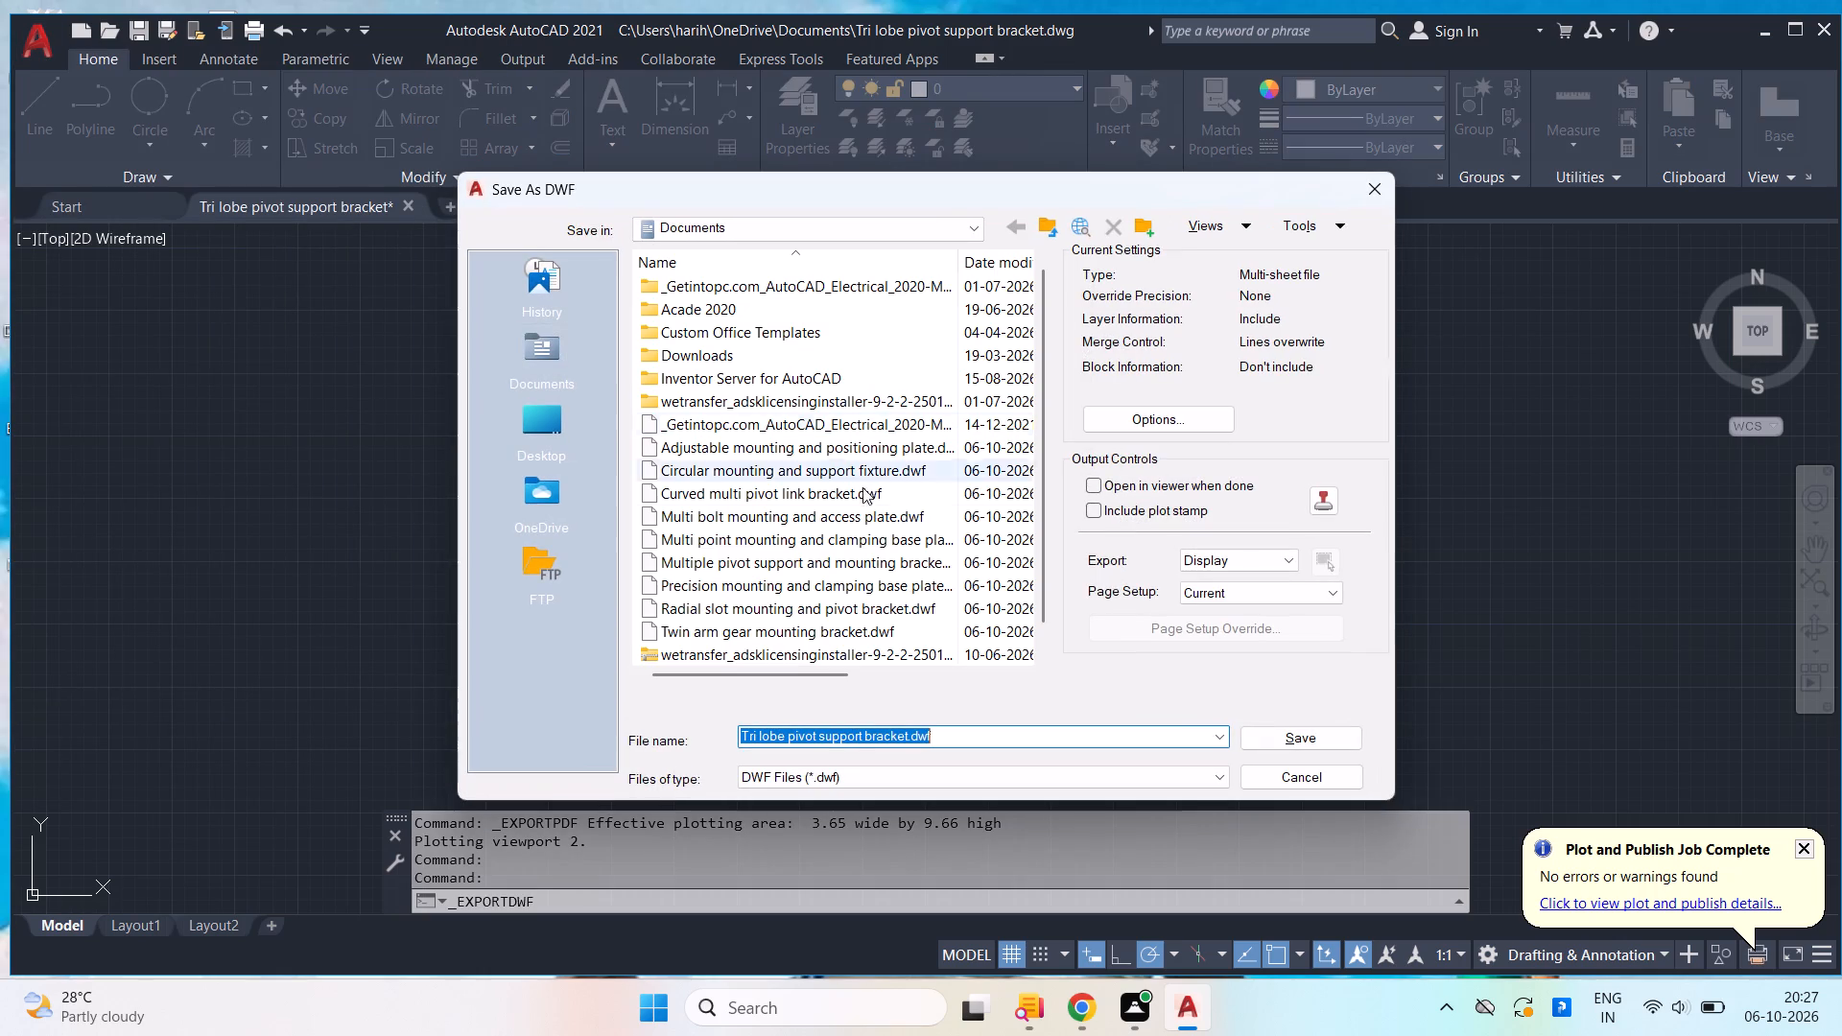
left_click(1253, 733)
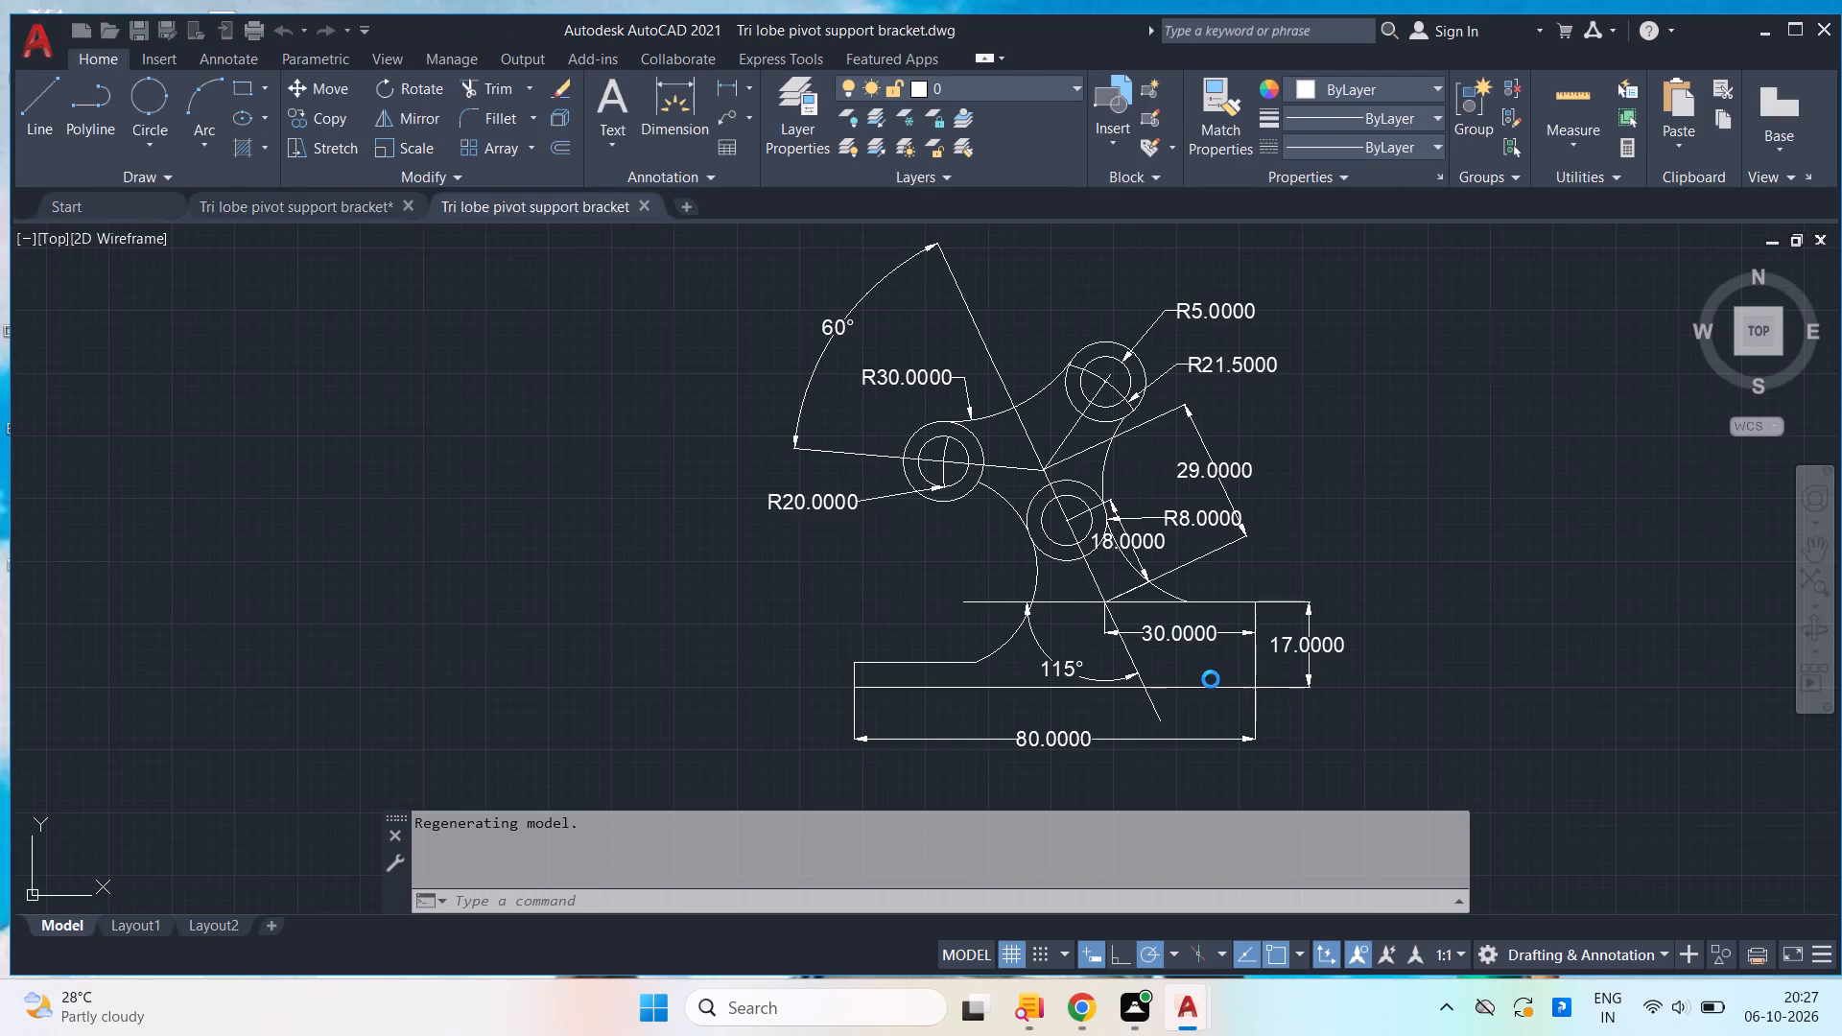